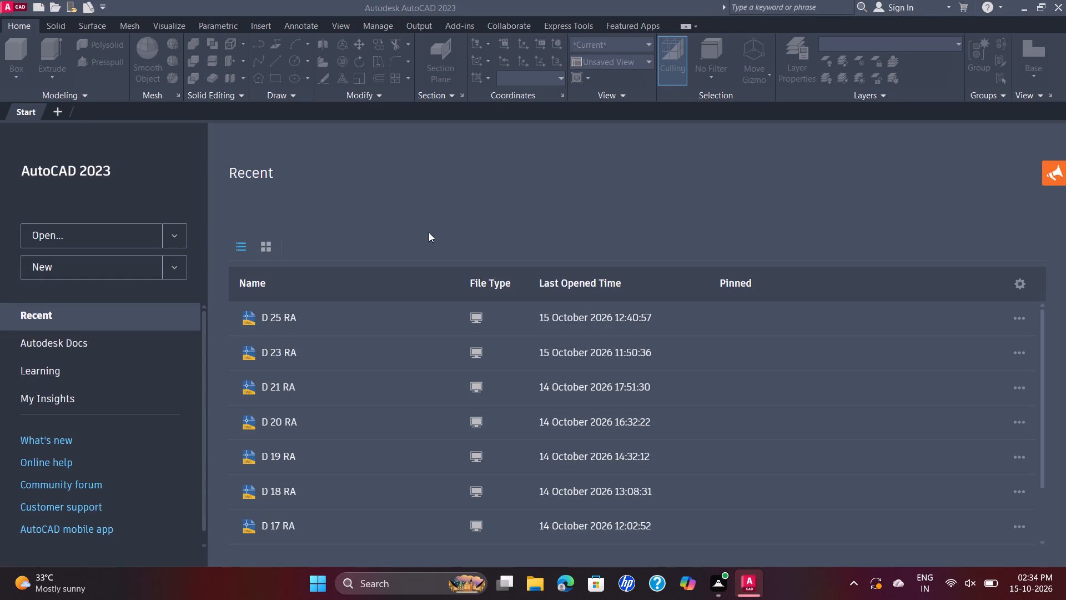
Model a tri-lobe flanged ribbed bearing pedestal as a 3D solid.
Start a new blank drawing.
left_click(119, 257)
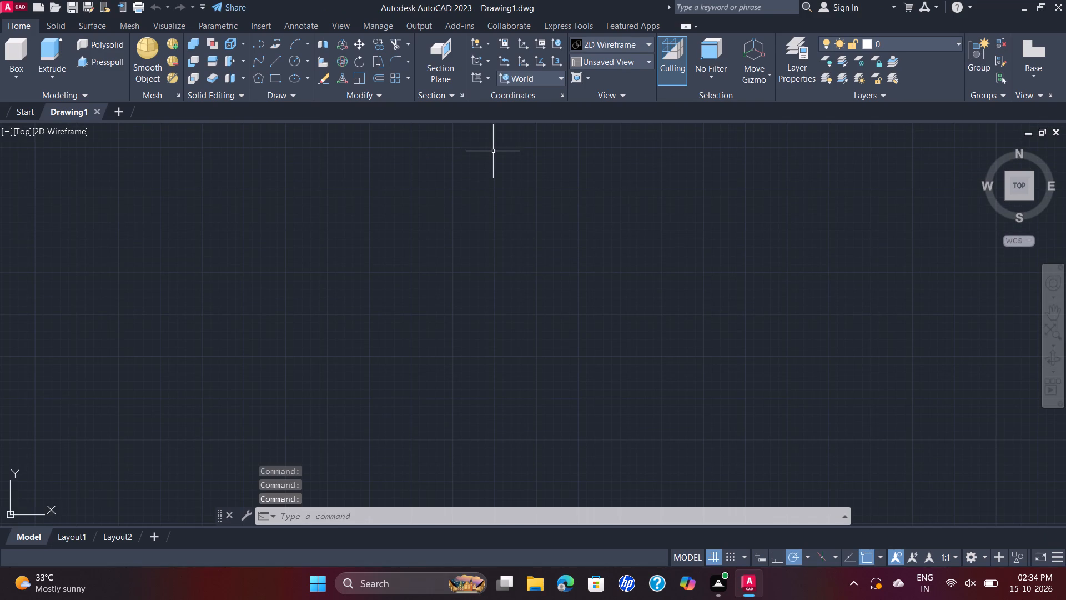
Configure the drawing units with a length precision of two decimal places (0.00).
type("UN")
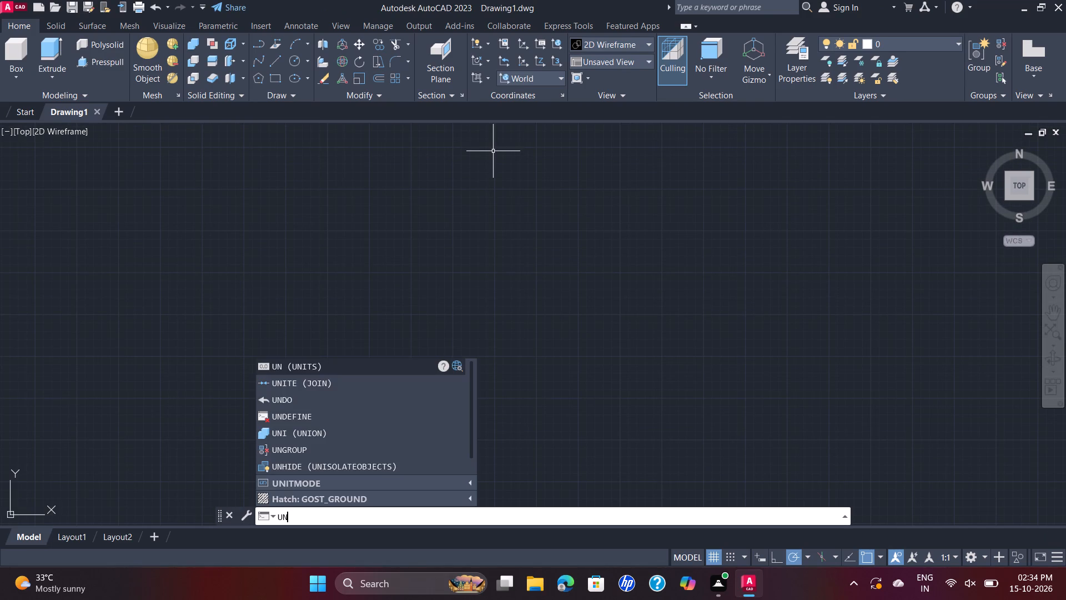
key("Return")
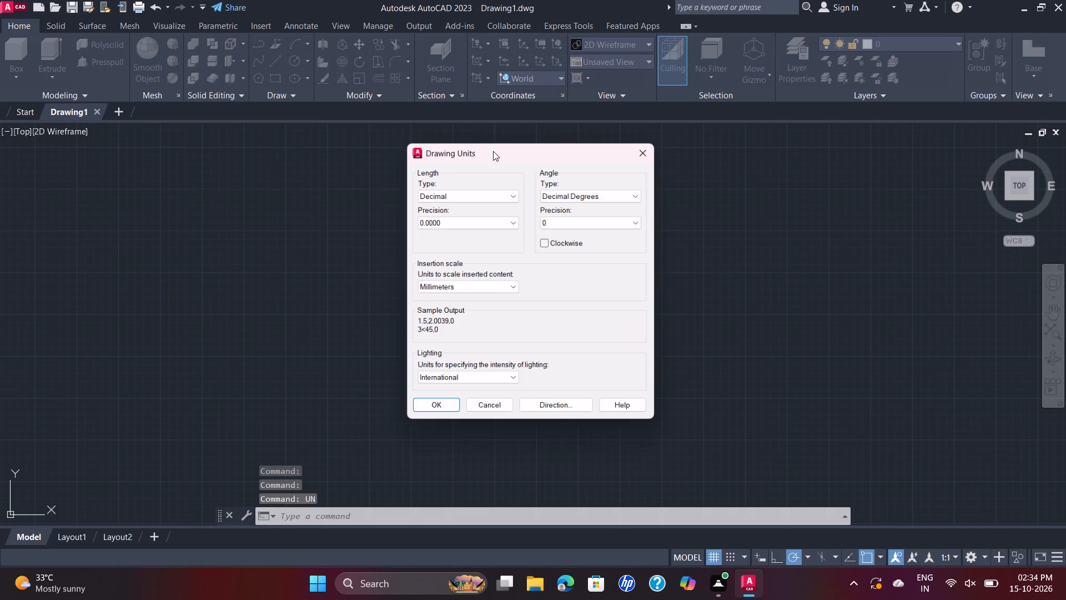
left_click(511, 220)
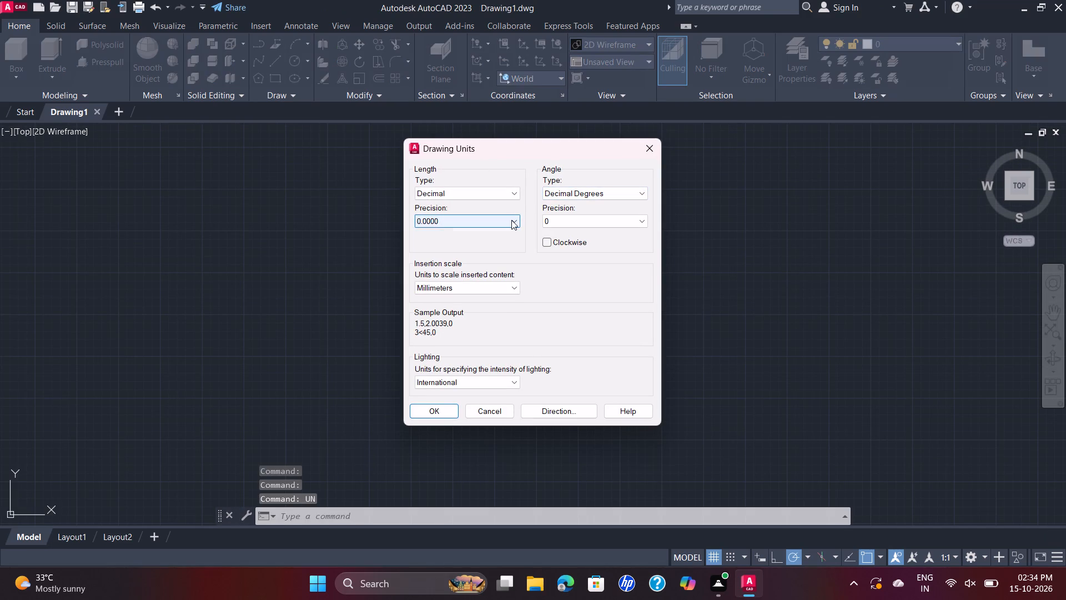
left_click(479, 247)
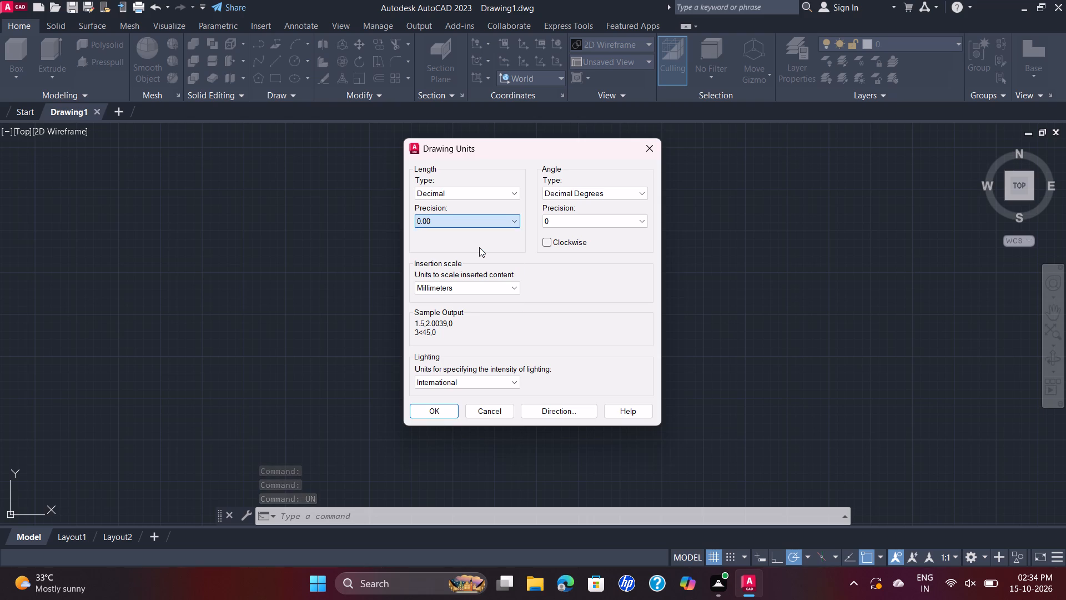
left_click(436, 416)
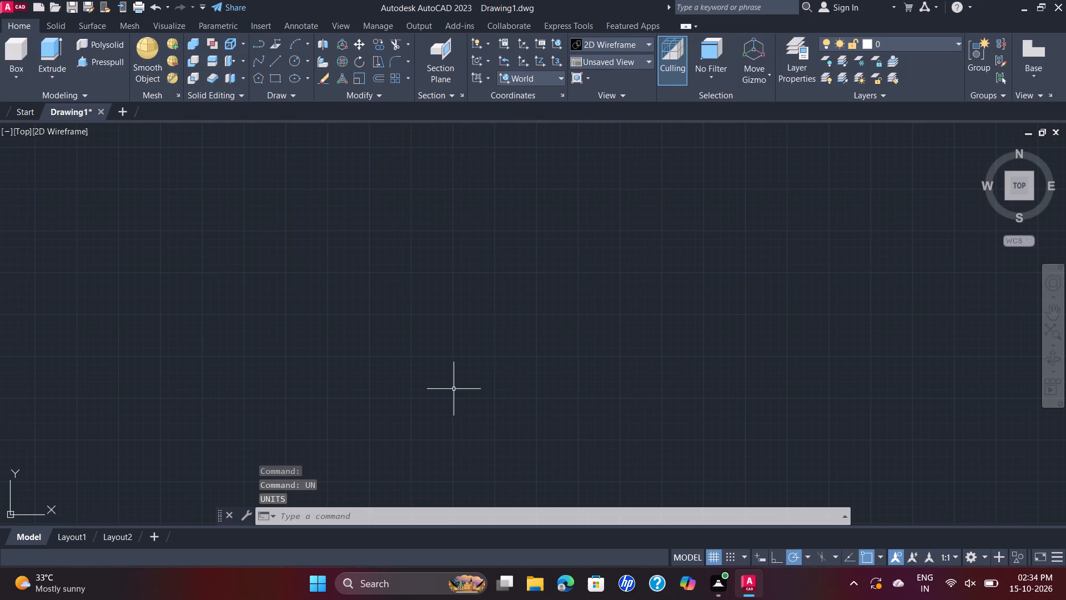
Set the model space limits with the lower-left corner at 0,0 and the upper-right corner at 150,150.
key("l")
type("IM")
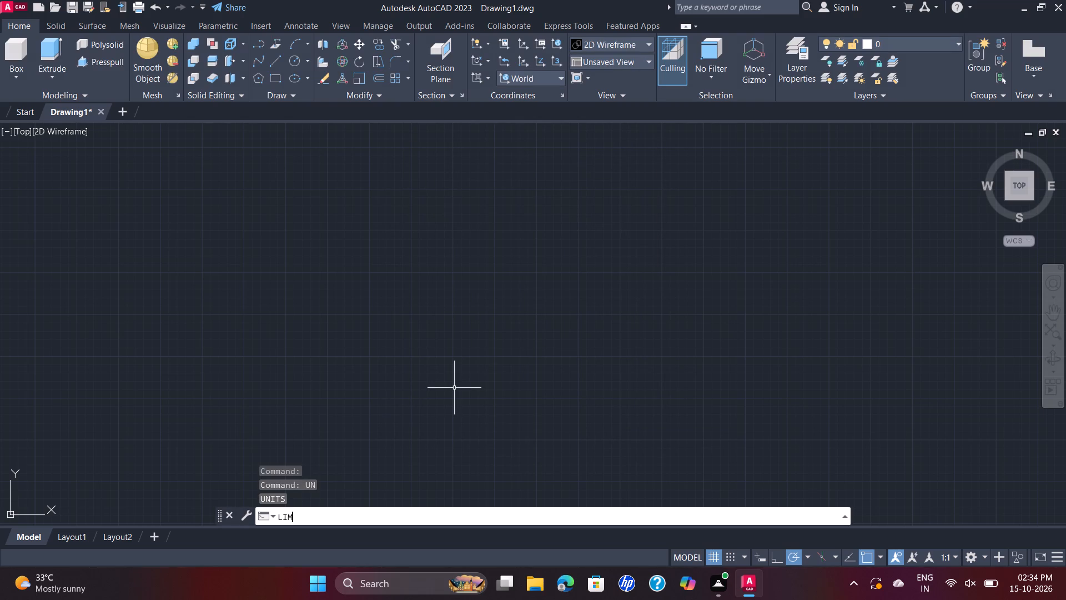
key("Return")
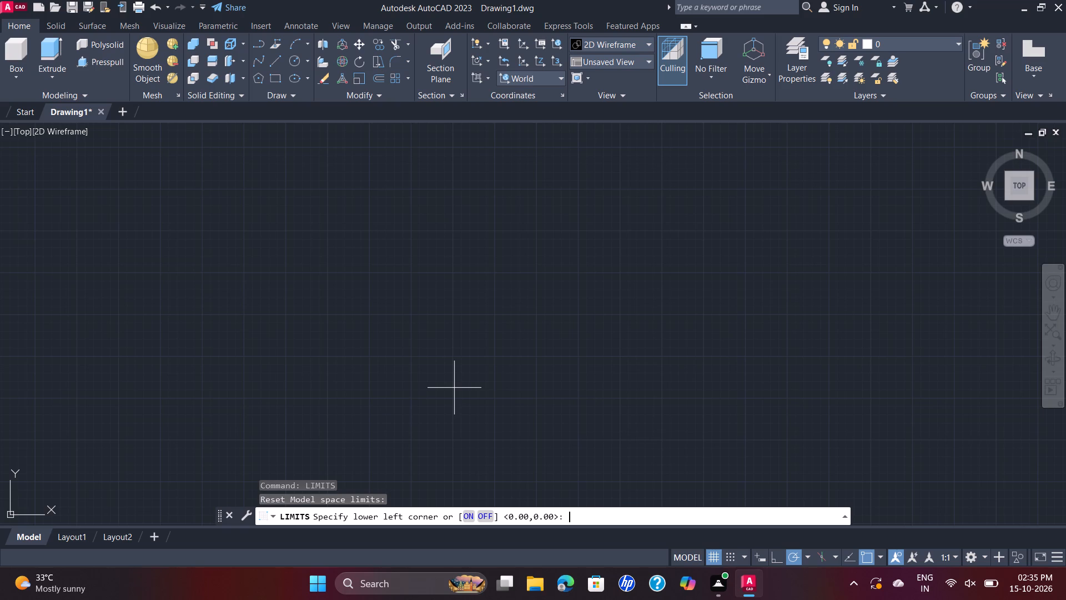
key("0")
key("comma")
key("0")
key("Return")
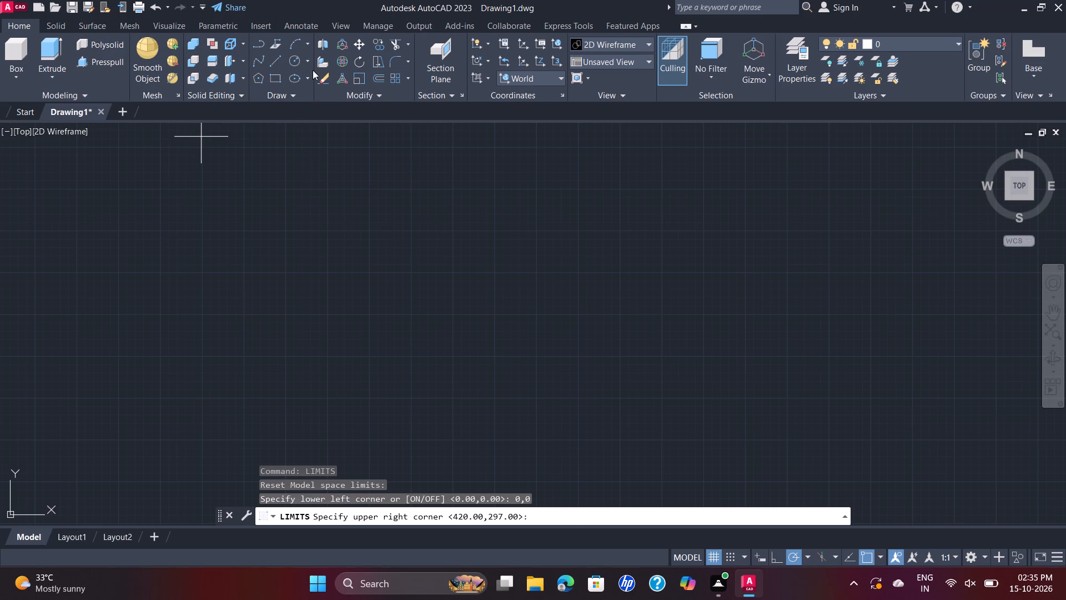
type("150")
key("comma")
type("15")
key("0")
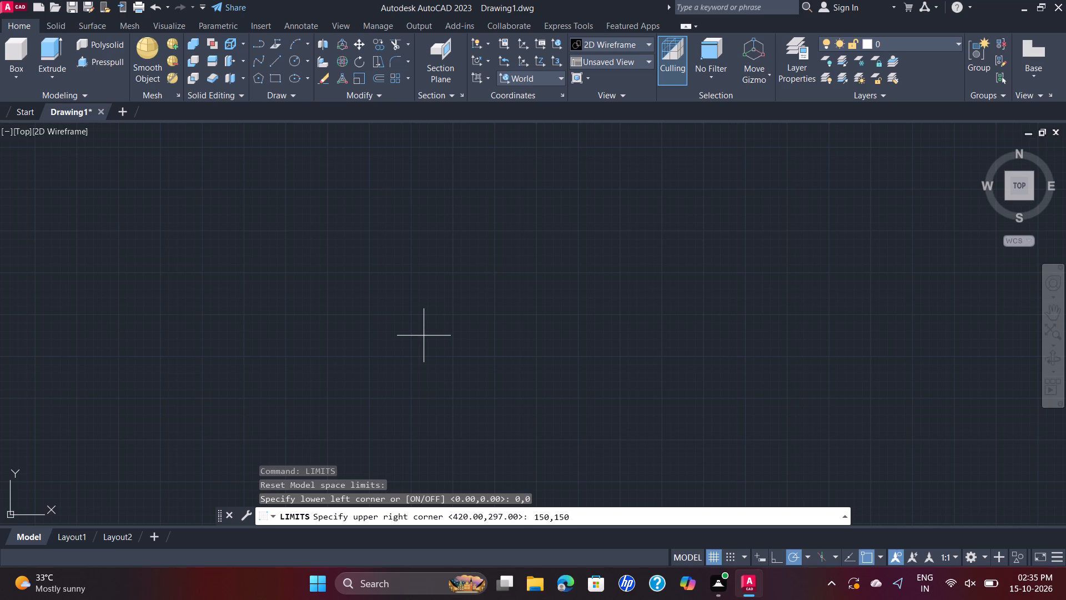
key("Return")
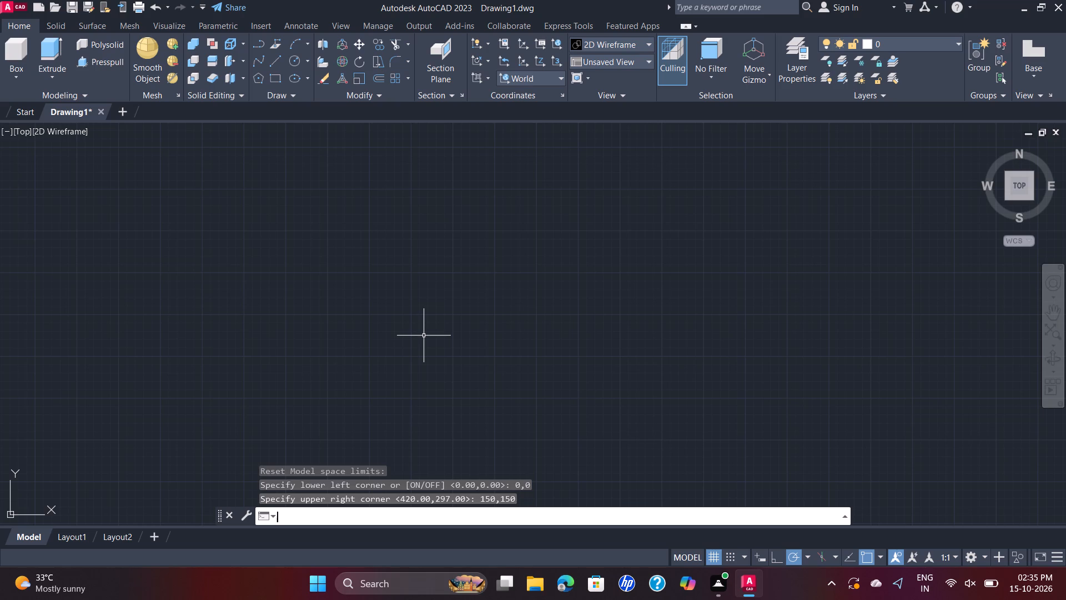
Turn on snap mode.
key("F9")
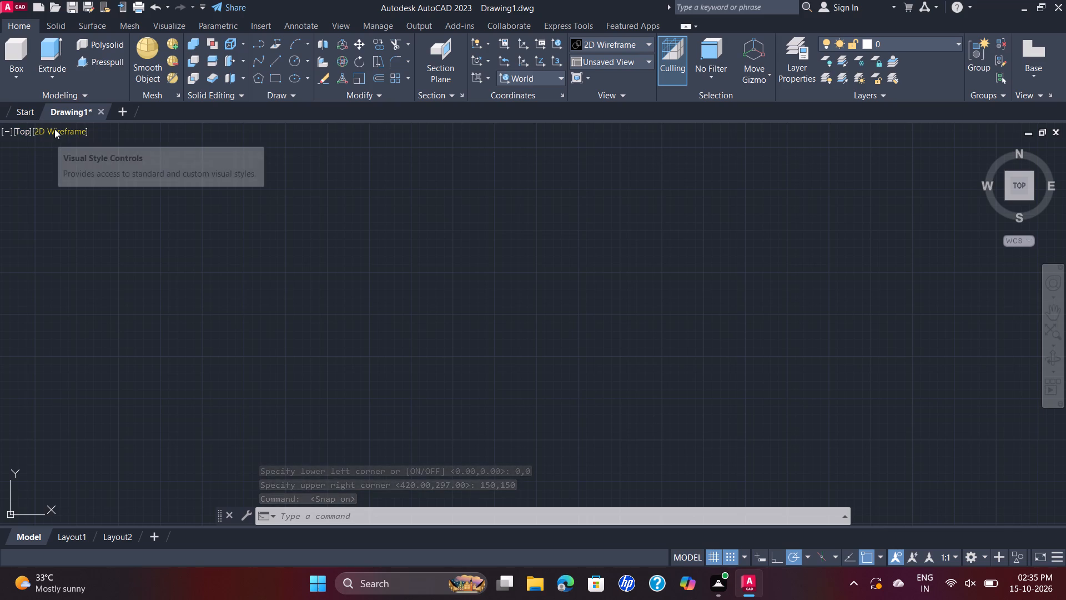
Switch the viewport from the top view to the SE Isometric view.
left_click(22, 132)
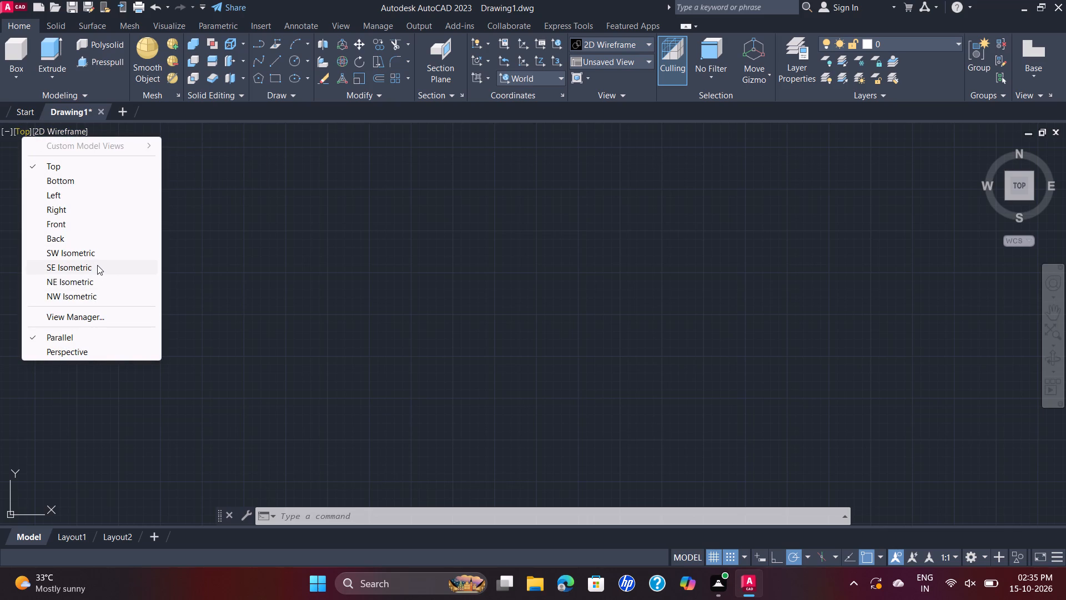
left_click(98, 264)
middle_click_drag(747, 366, 485, 337)
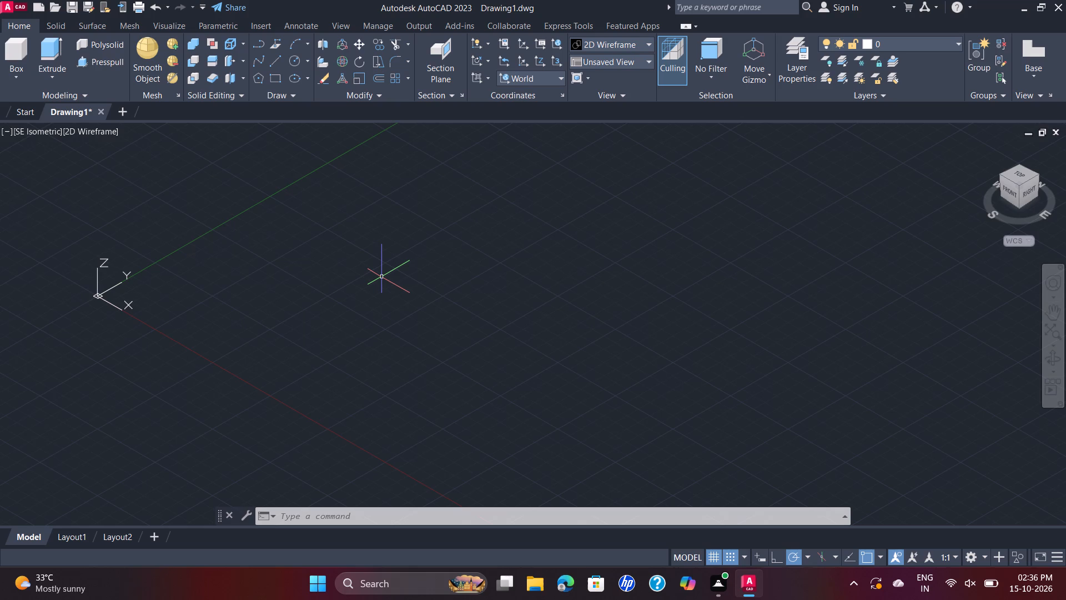
Turn on dynamic input so prompts and values show beside the cursor.
key("ctrl+F12")
key("shift+F12")
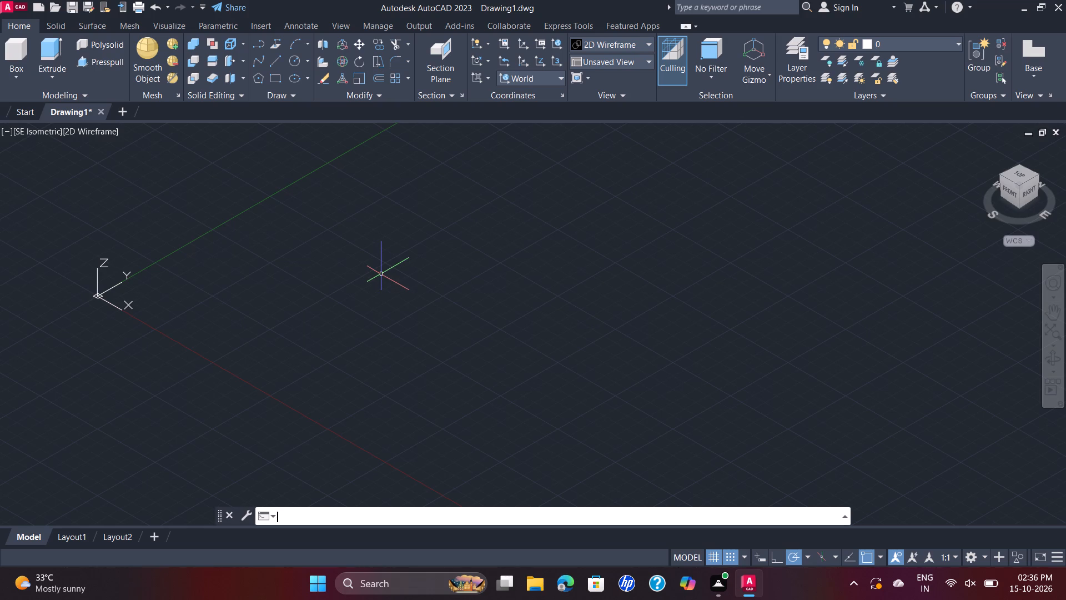
key("shift+F12")
scroll(362, 289, "up", 2)
left_click(352, 292)
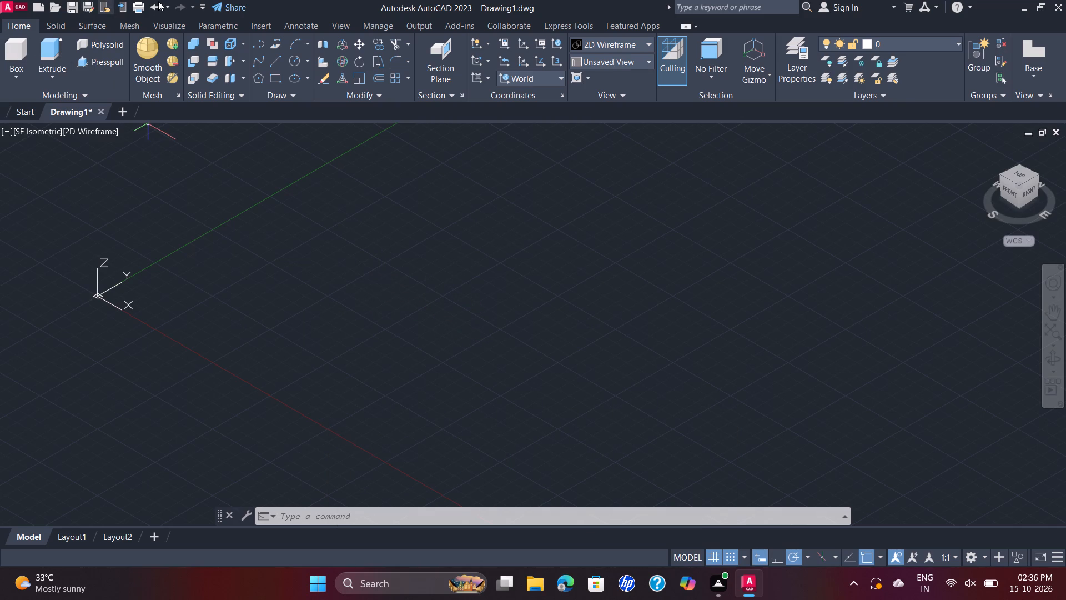
Draw a circle with a diameter of 132 mm in the open middle area of the isometric drawing plane.
left_click(293, 65)
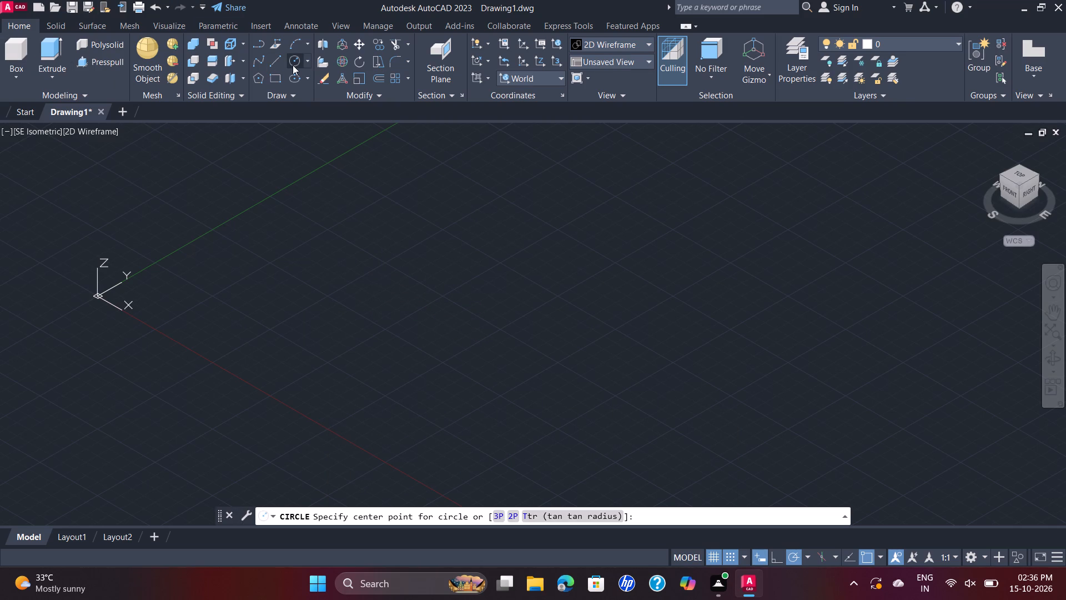
left_click(518, 317)
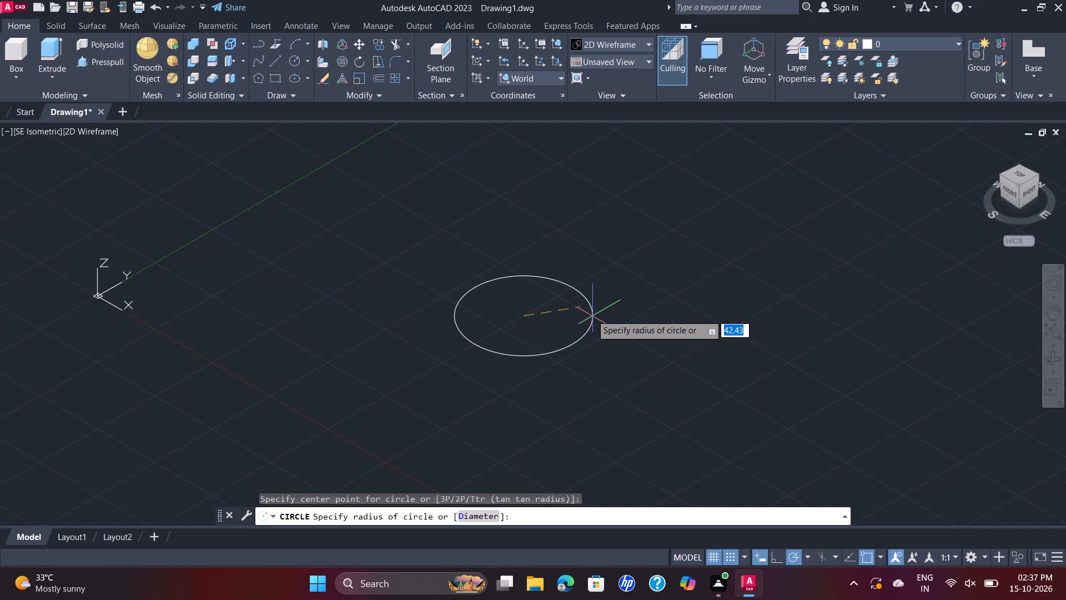
key("d")
key("Return")
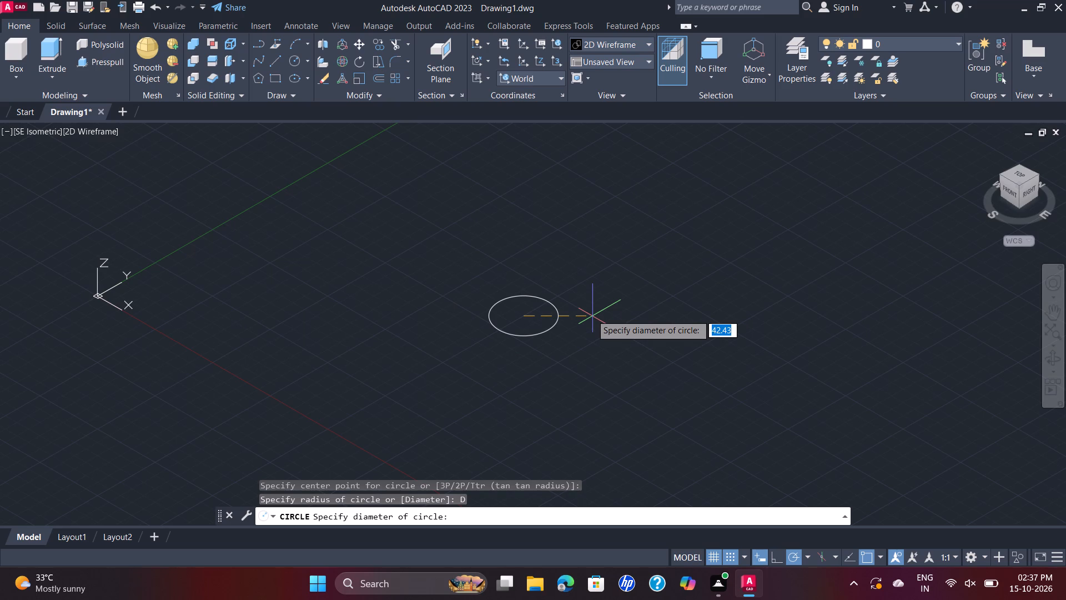
type("132")
key("Return")
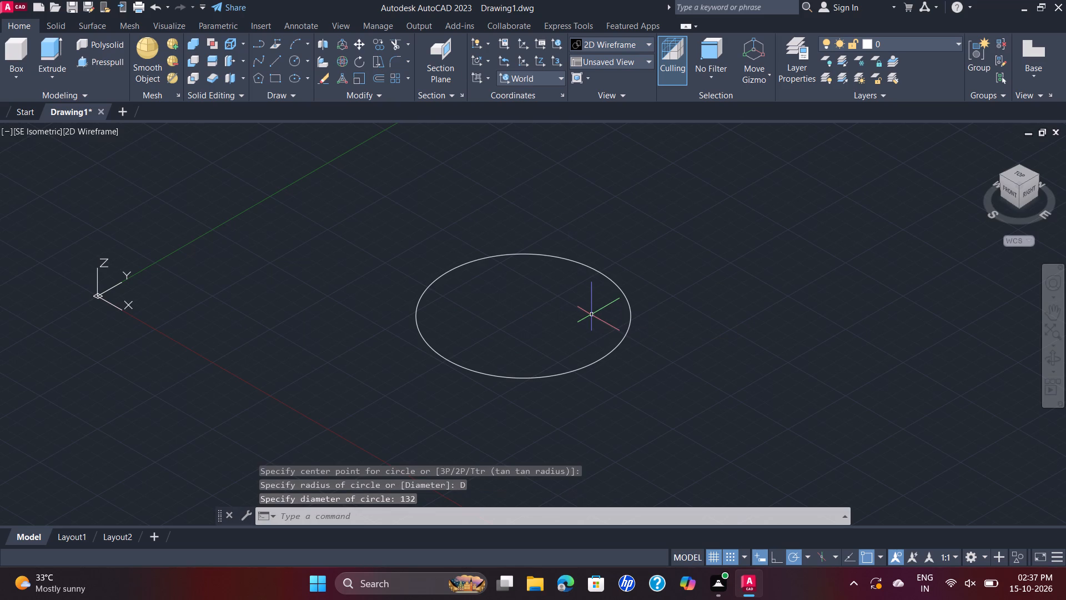
Draw a second circle with a diameter of 107 mm, concentric with the 132 mm circle.
key("space")
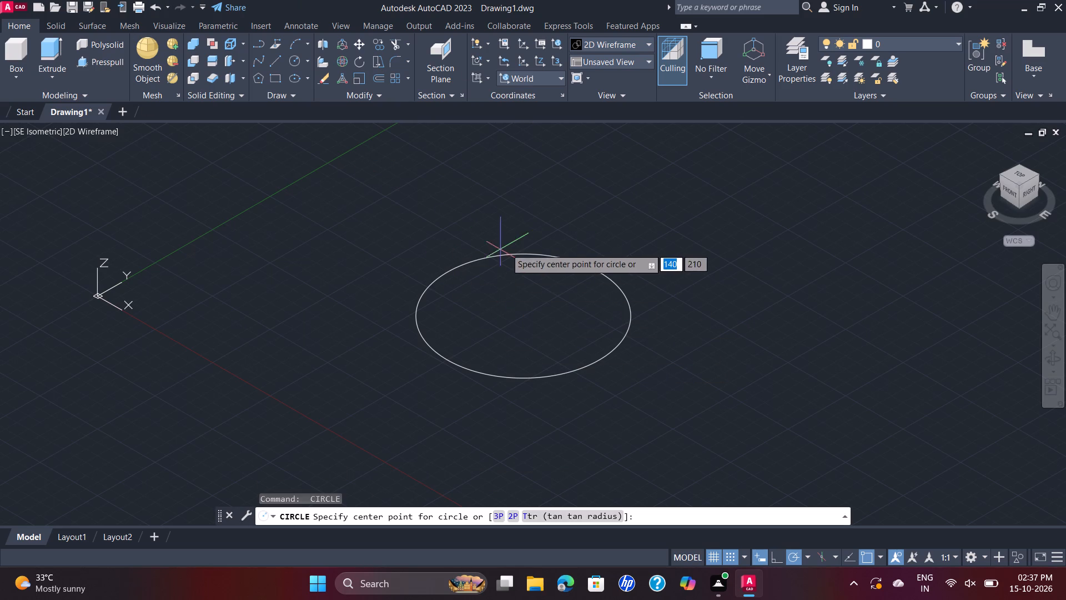
left_click(523, 320)
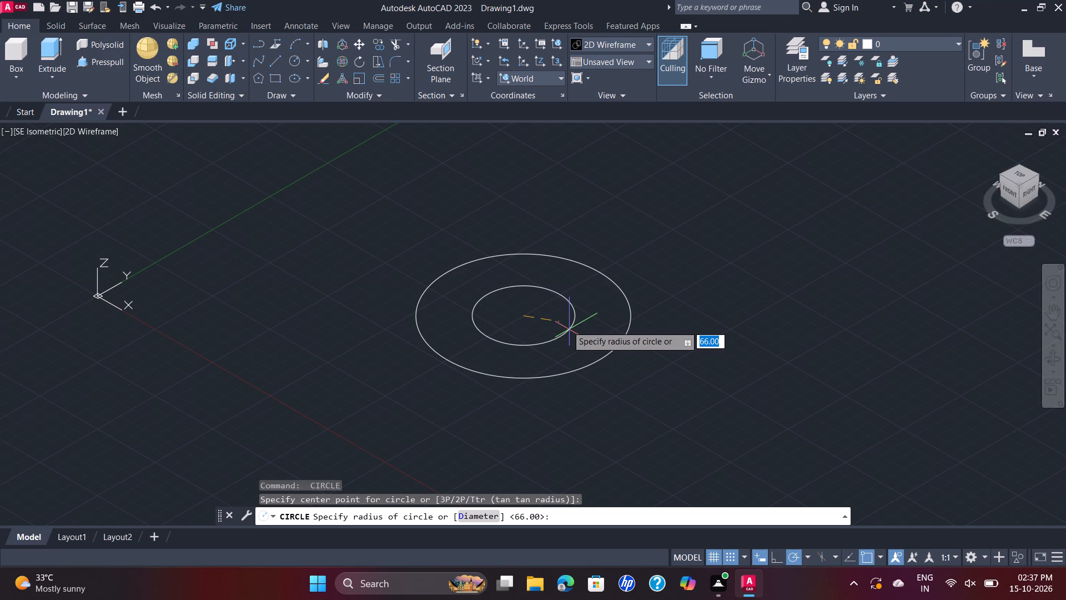
key("d")
key("Return")
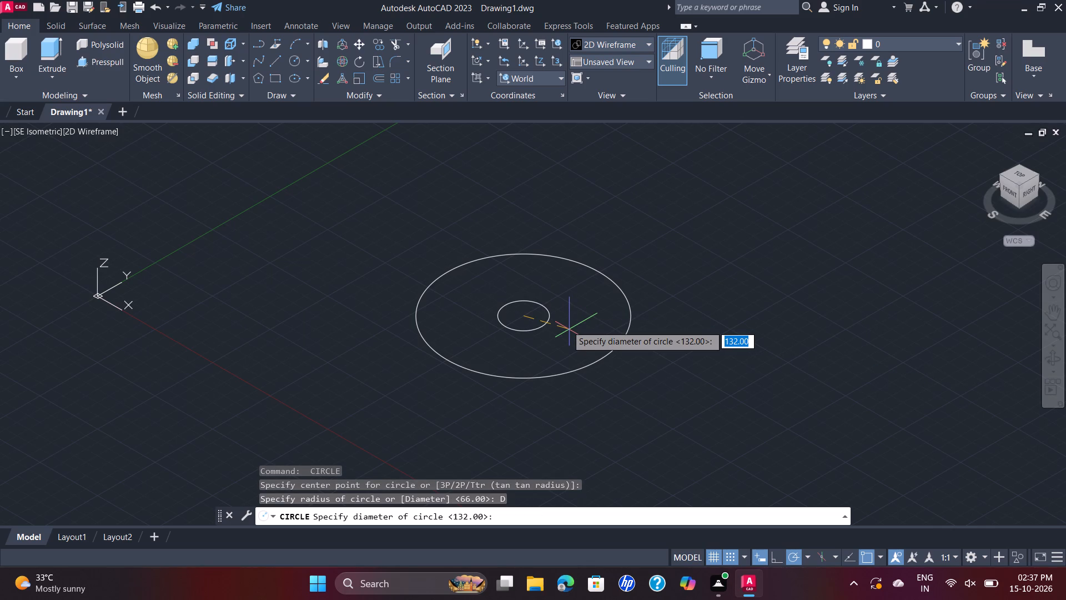
type("107")
key("Return")
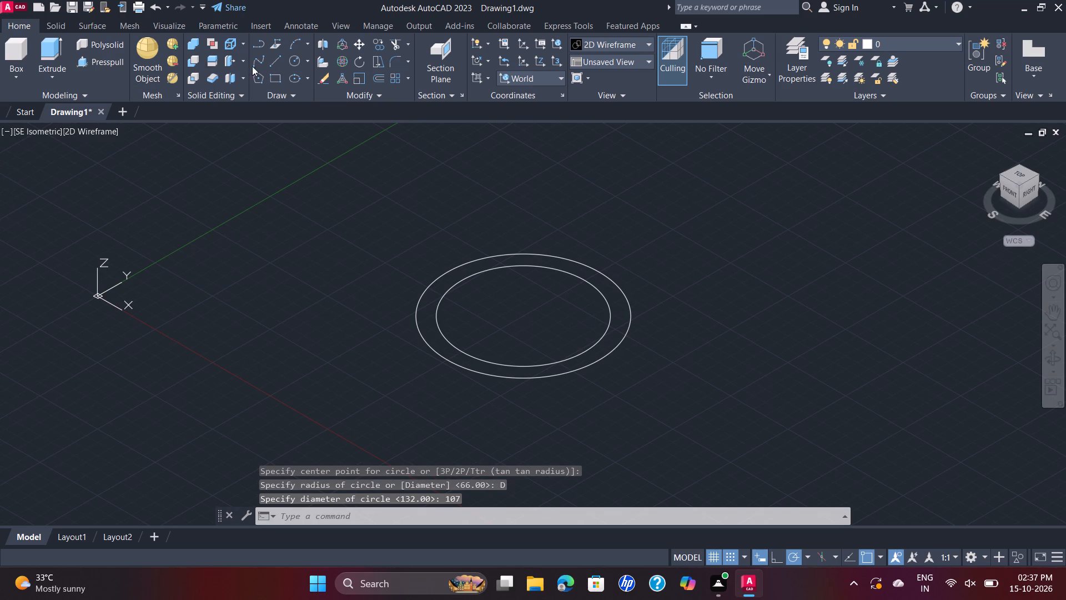
Draw a third circle with a diameter of 82 mm from the same centre, inside the 107 mm circle.
left_click(299, 64)
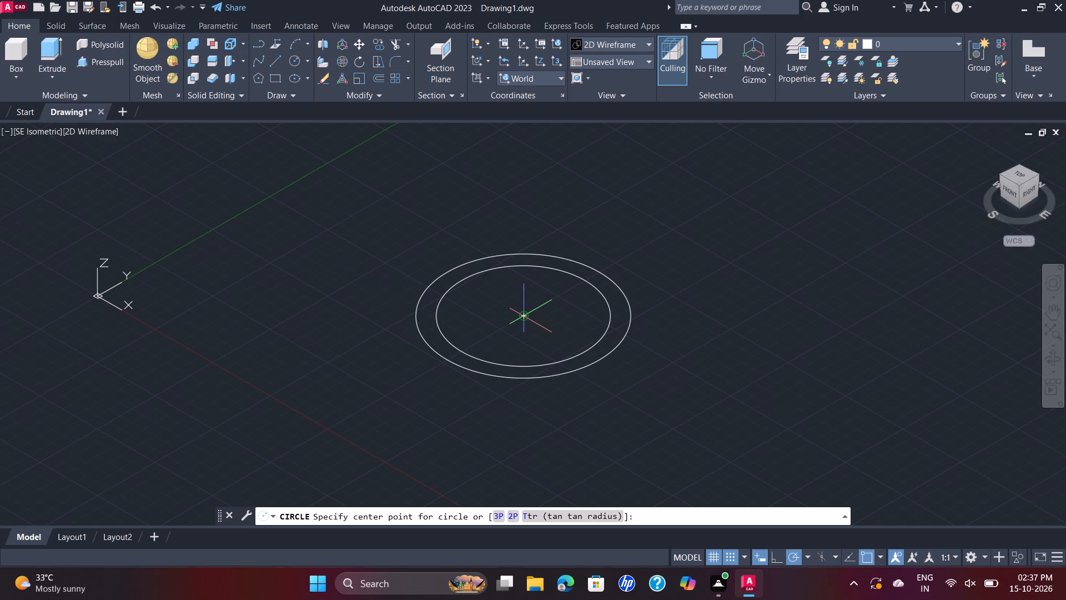
left_click(517, 314)
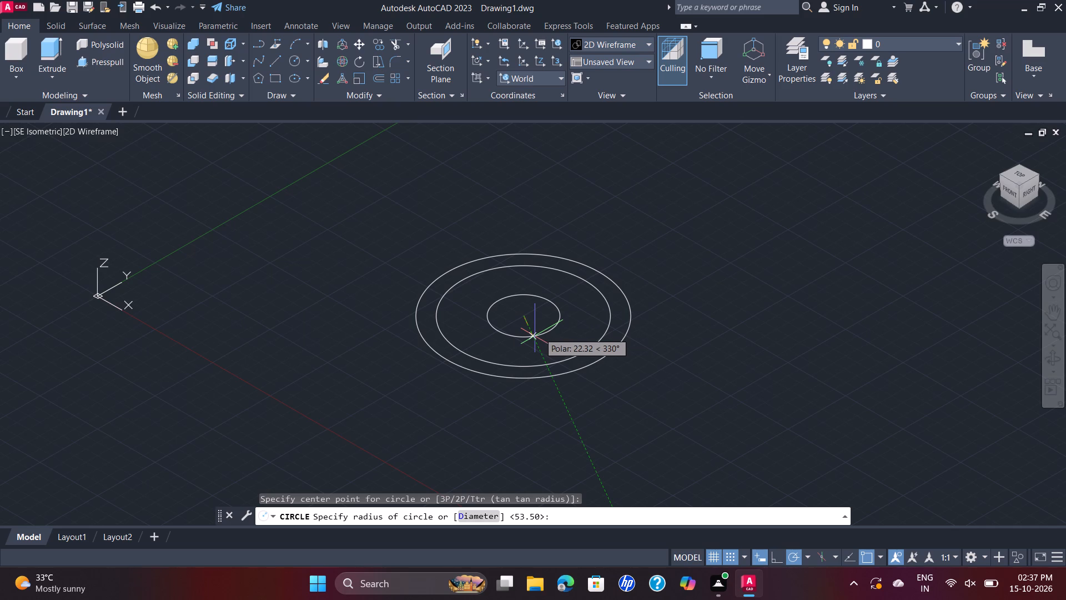
key("d")
key("Return")
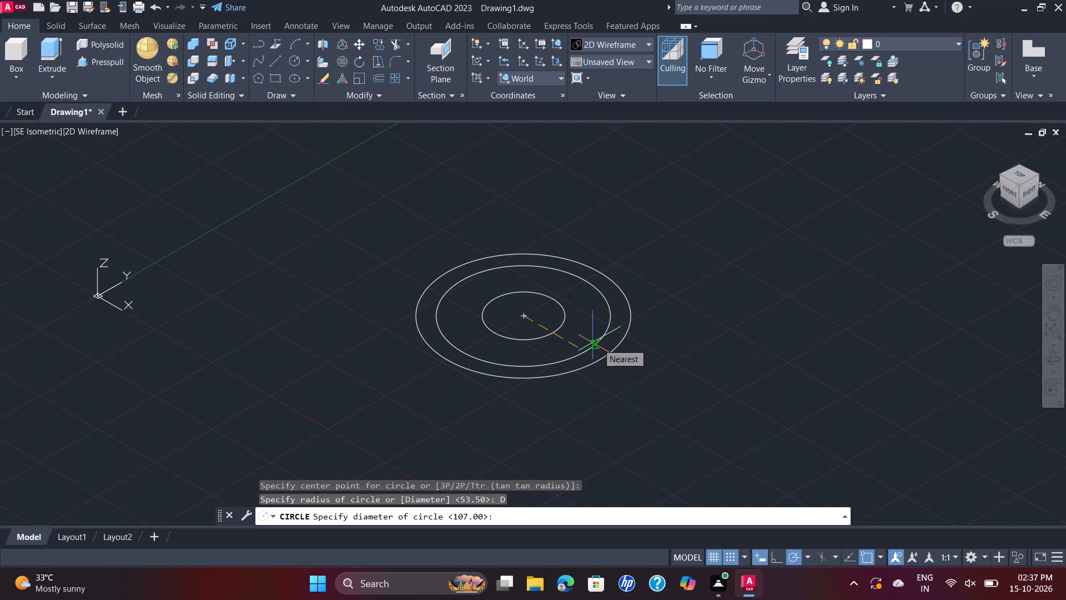
type("82")
key("Return")
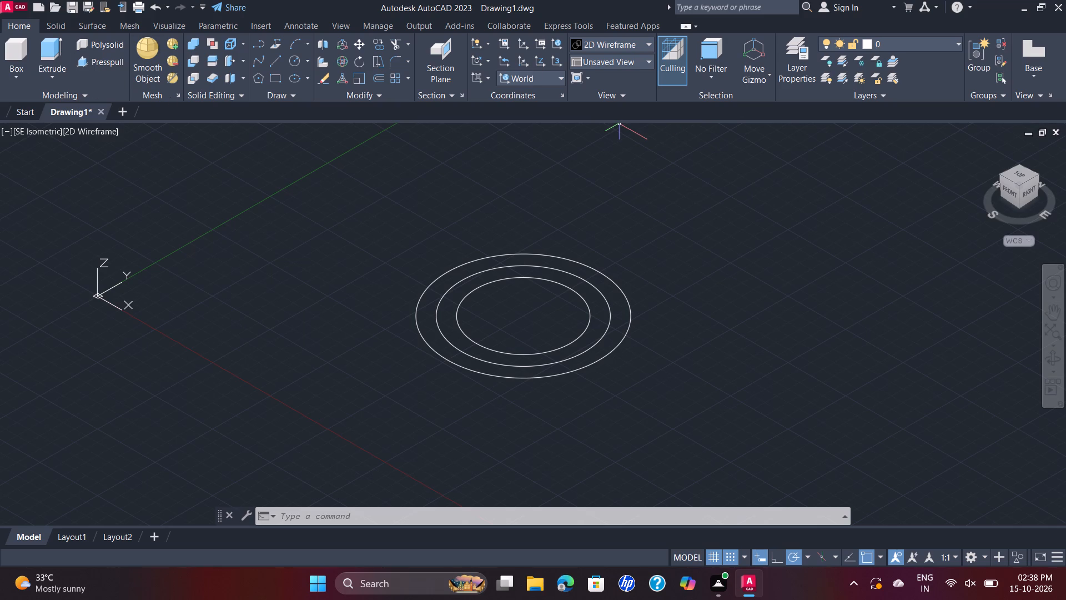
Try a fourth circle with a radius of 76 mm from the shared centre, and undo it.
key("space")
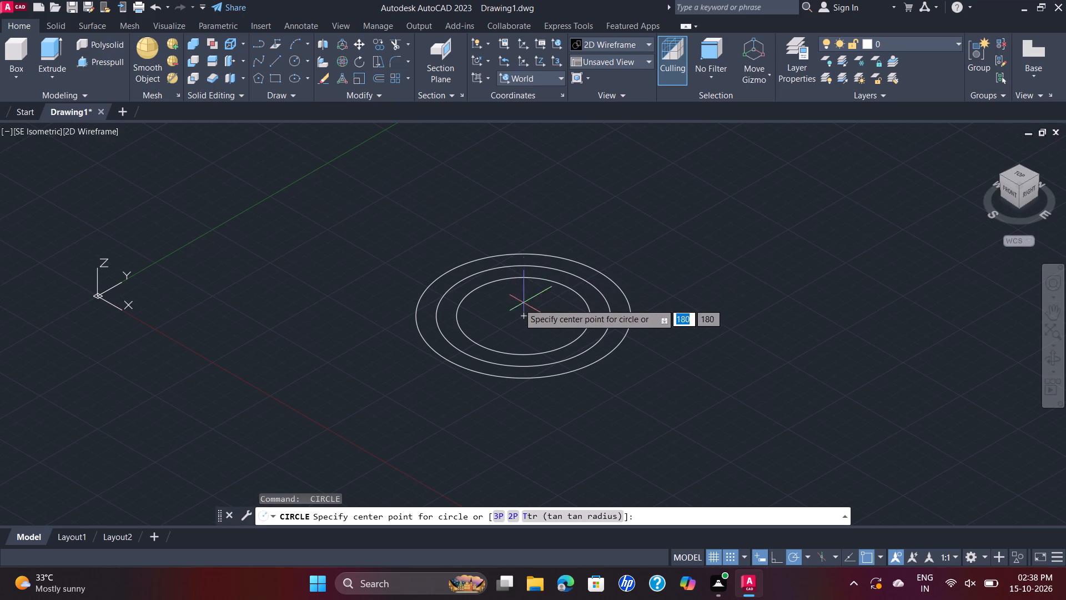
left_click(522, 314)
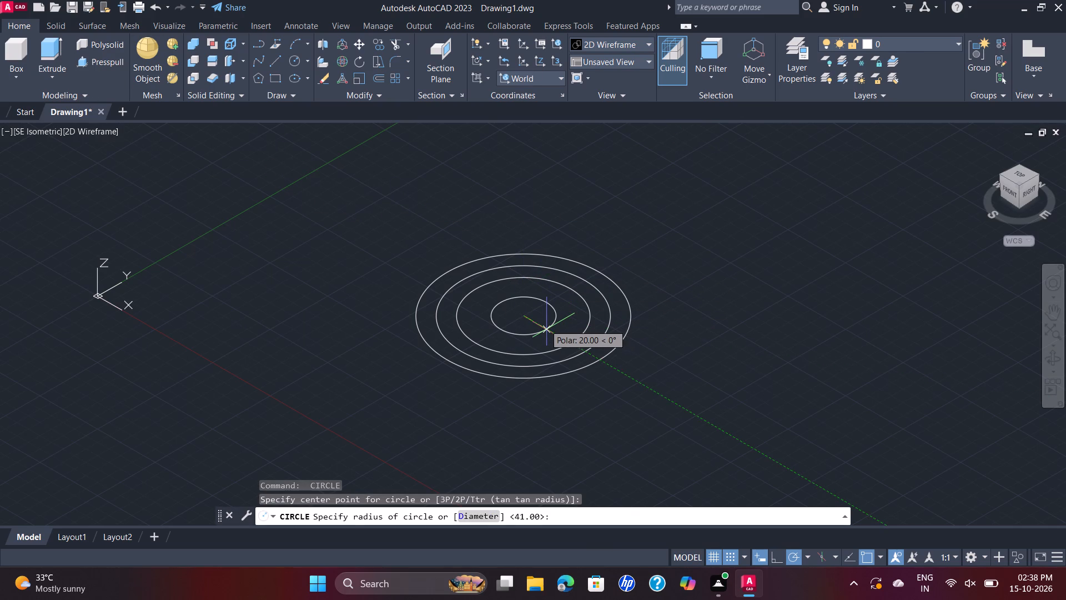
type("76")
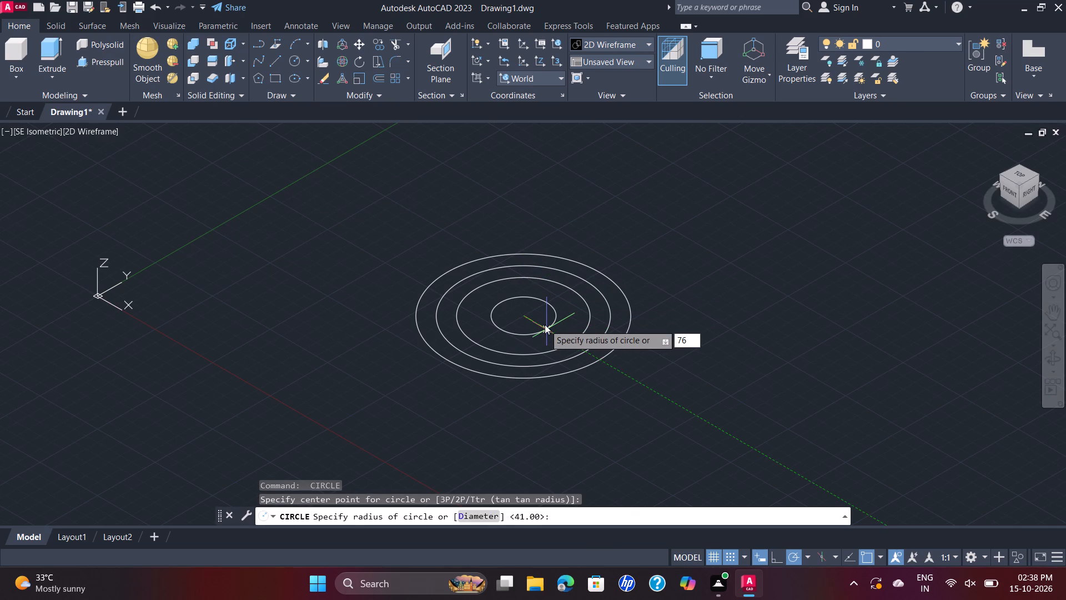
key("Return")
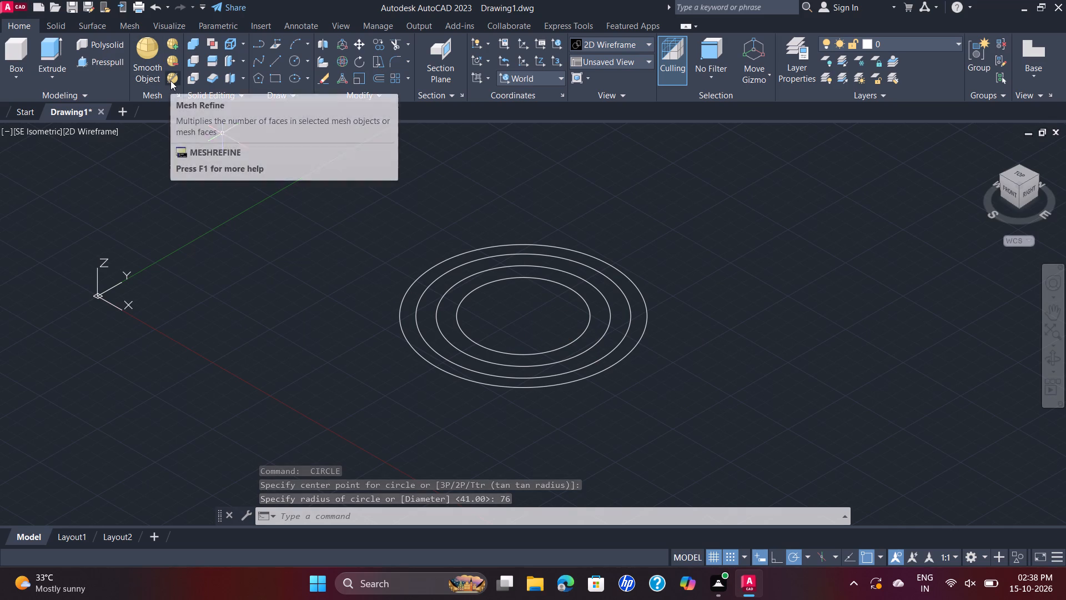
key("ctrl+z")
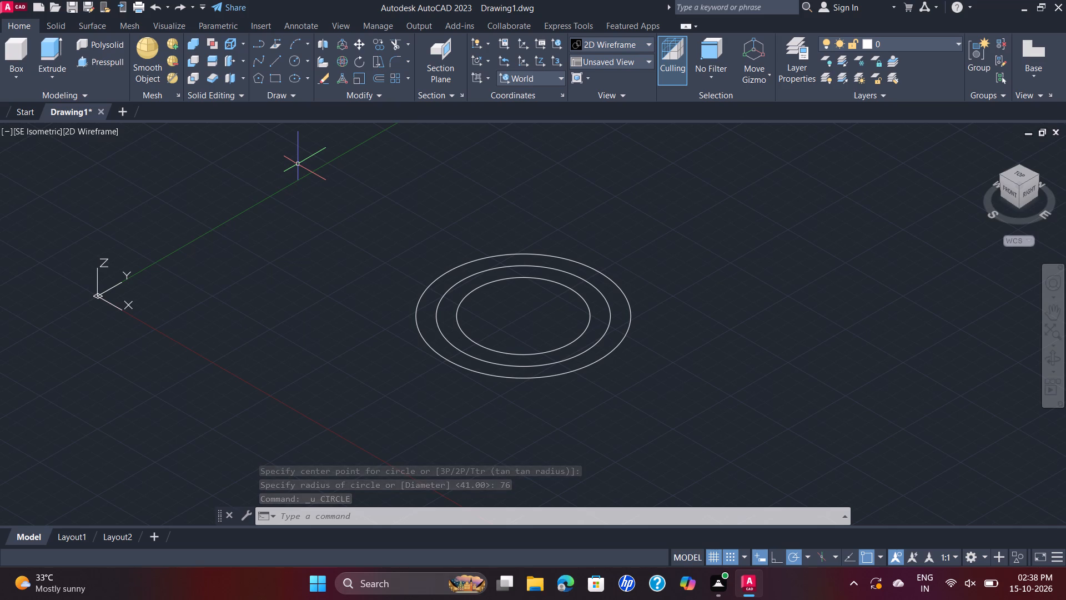
Draw a fourth circle with a diameter of 76 mm from the same centre, just inside the 82 mm circle.
key("c")
key("Return")
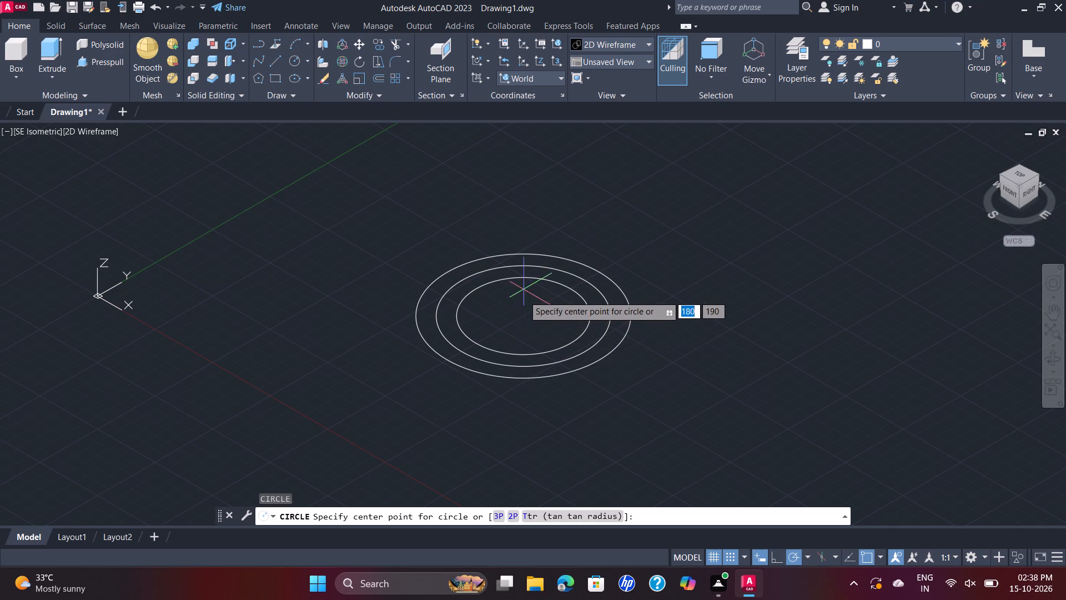
left_click(516, 318)
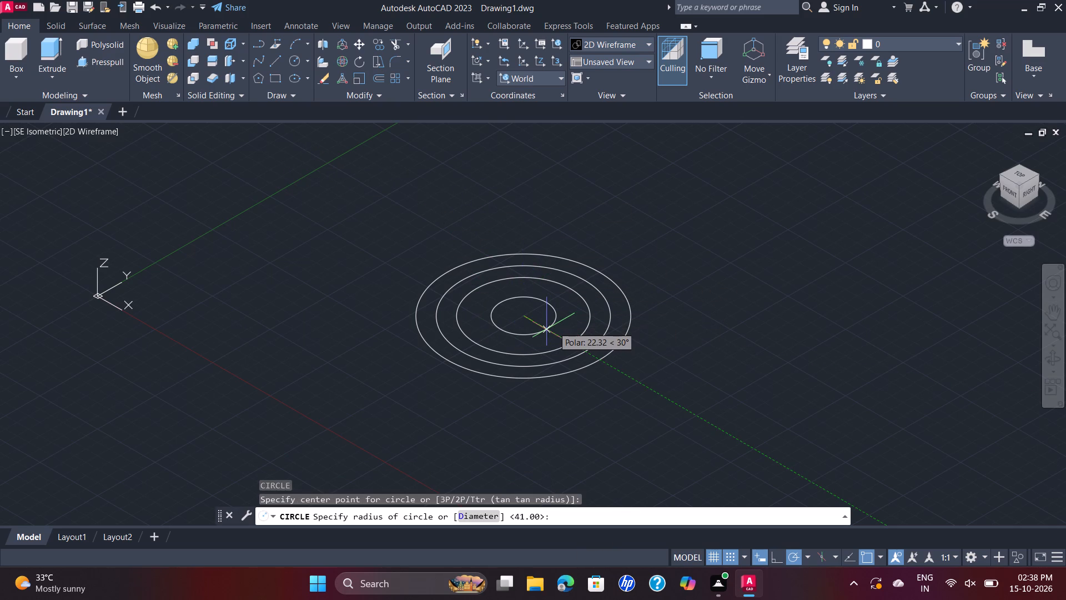
key("d")
key("Return")
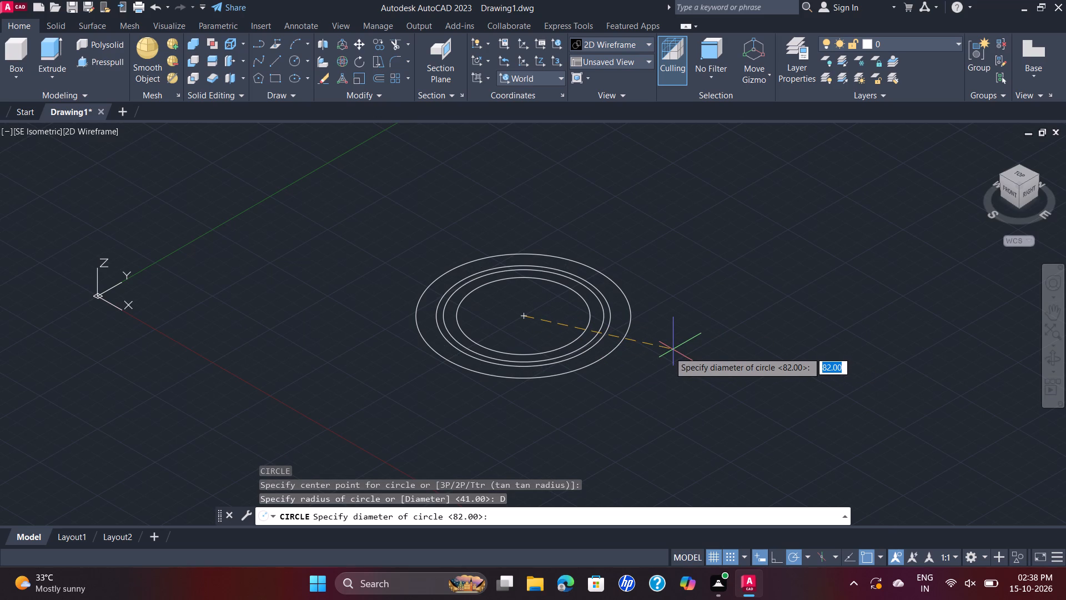
type("76")
key("Return")
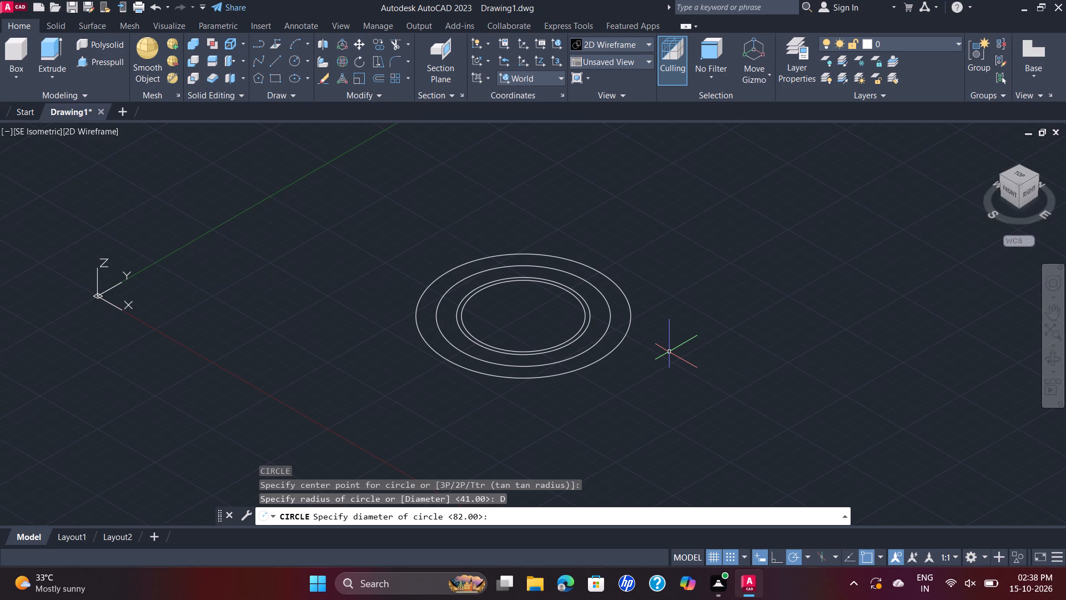
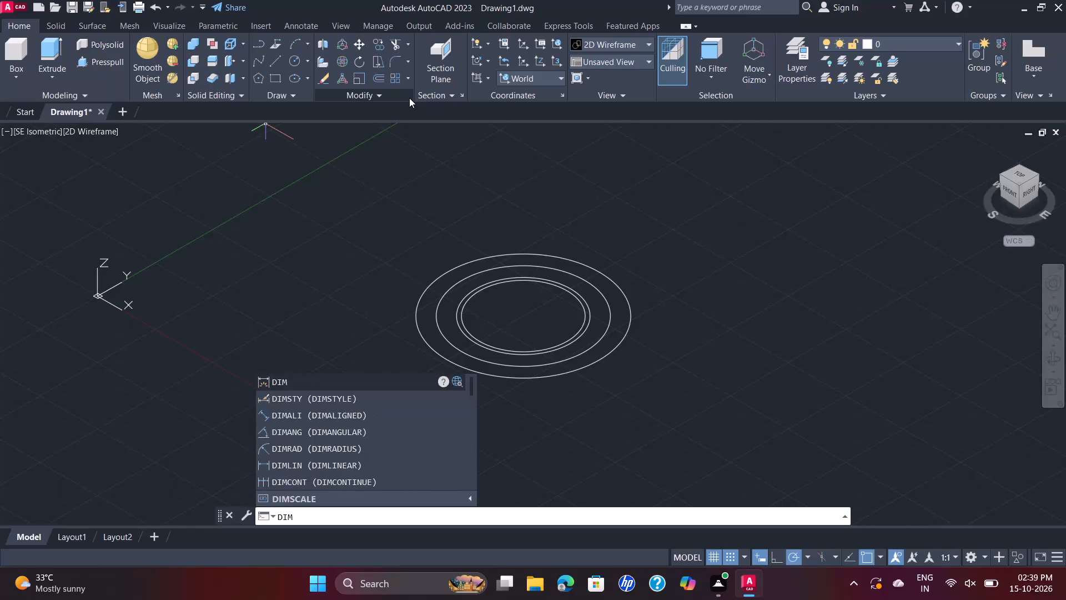
Check the outermost circle's radius with a trial radius dimension, without placing it.
left_click(339, 446)
left_click(425, 289)
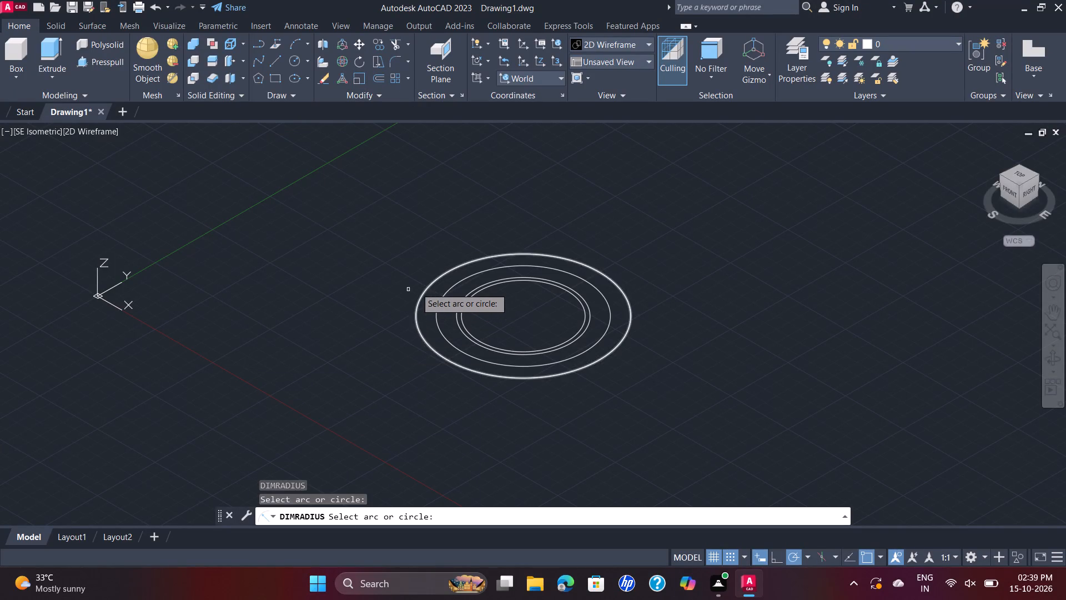
left_click(417, 299)
scroll(394, 308, "up", 3)
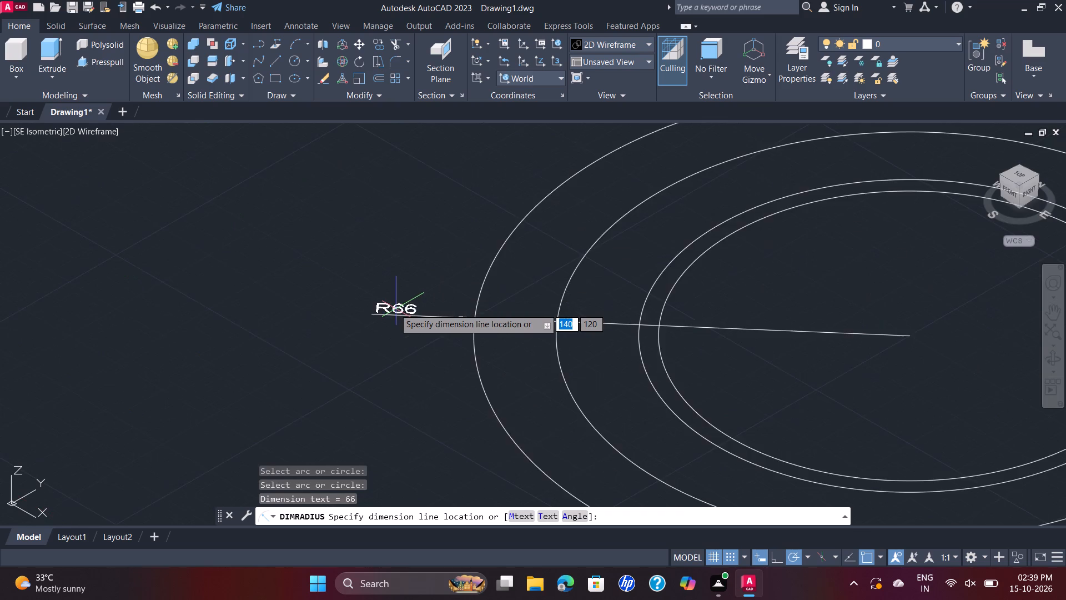
scroll(394, 308, "up", 2)
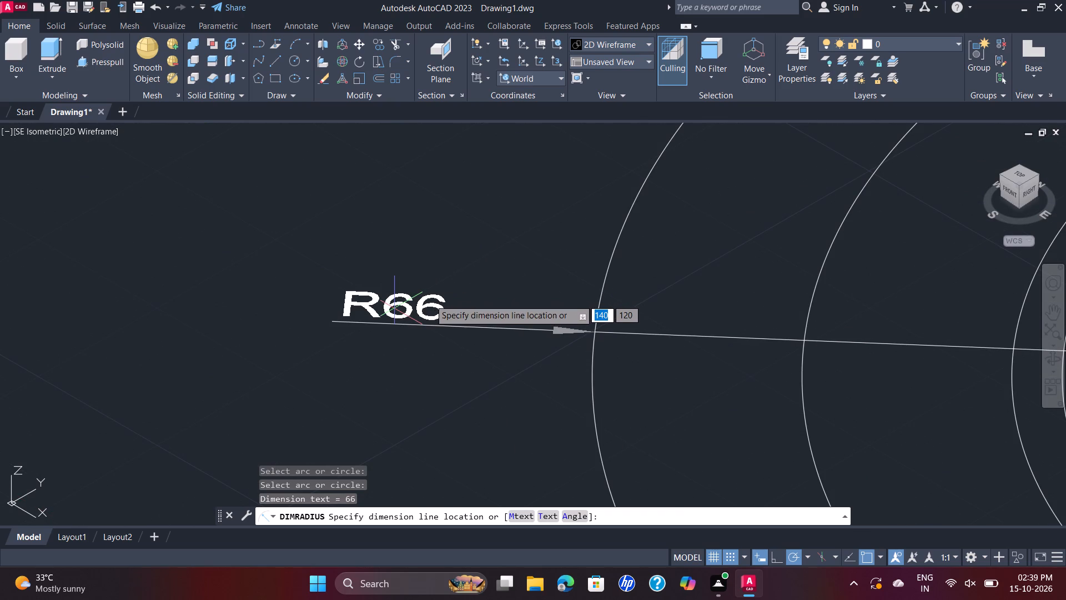
scroll(432, 297, "down", 2)
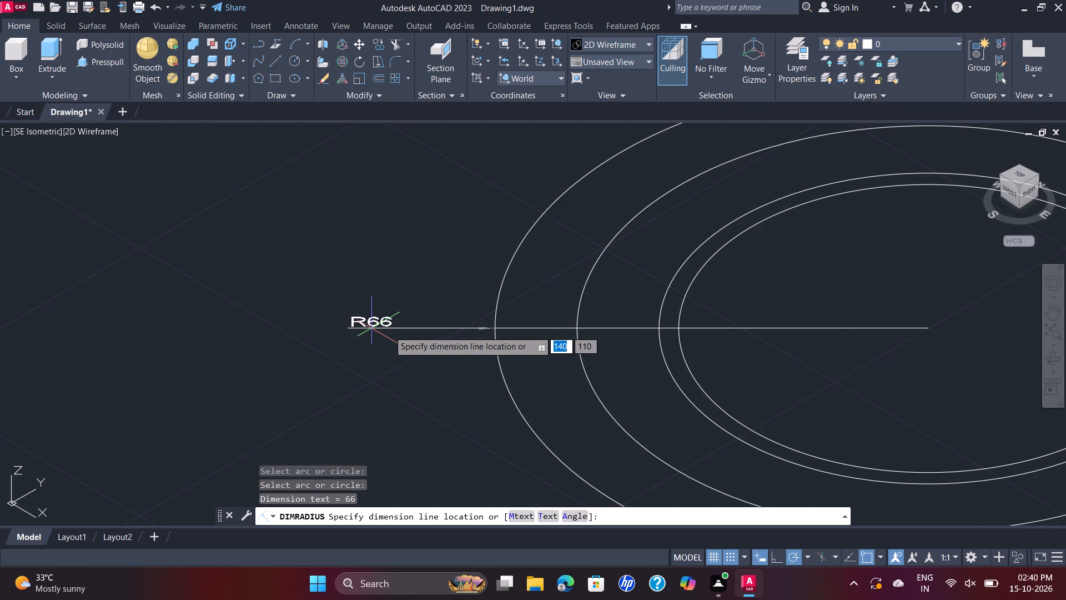
key("Escape")
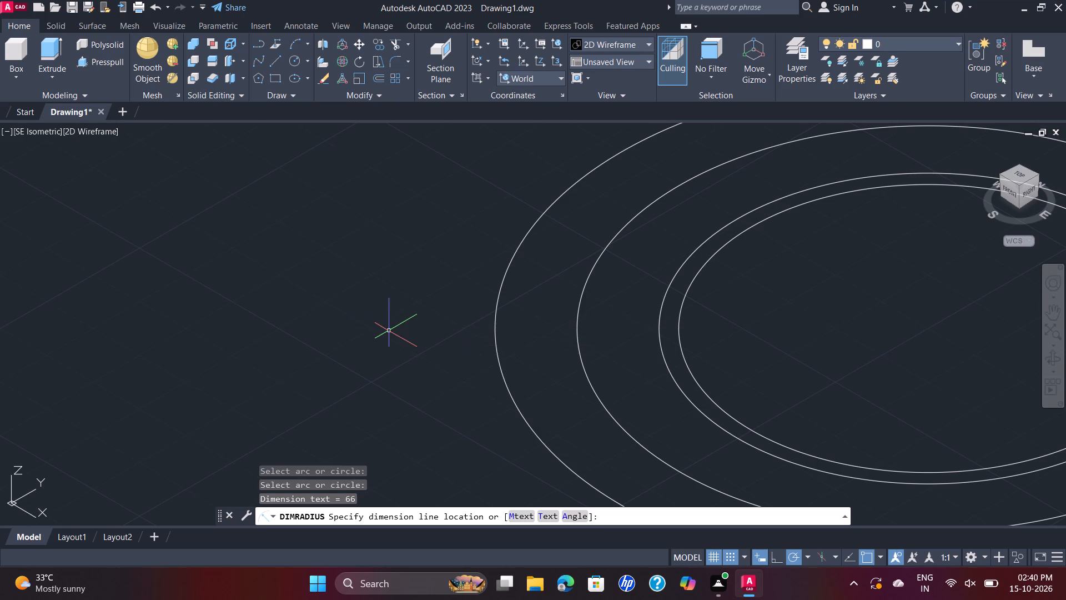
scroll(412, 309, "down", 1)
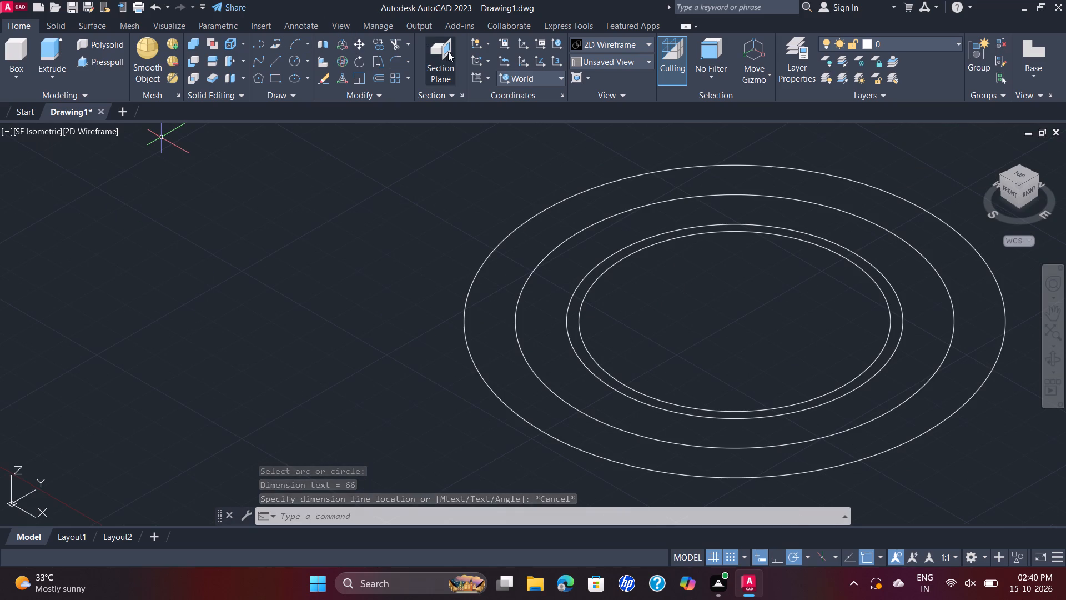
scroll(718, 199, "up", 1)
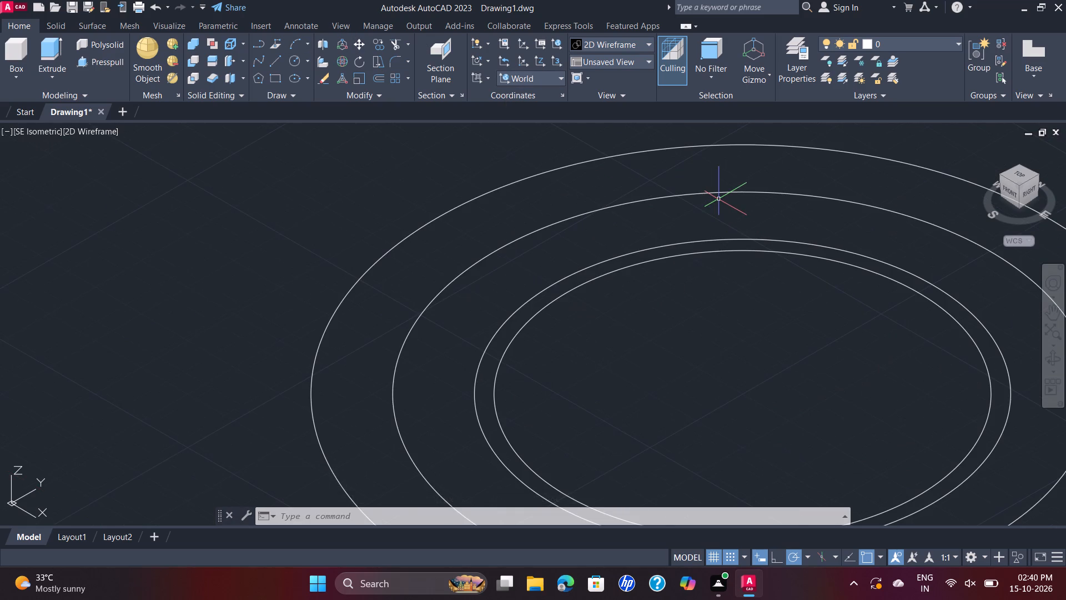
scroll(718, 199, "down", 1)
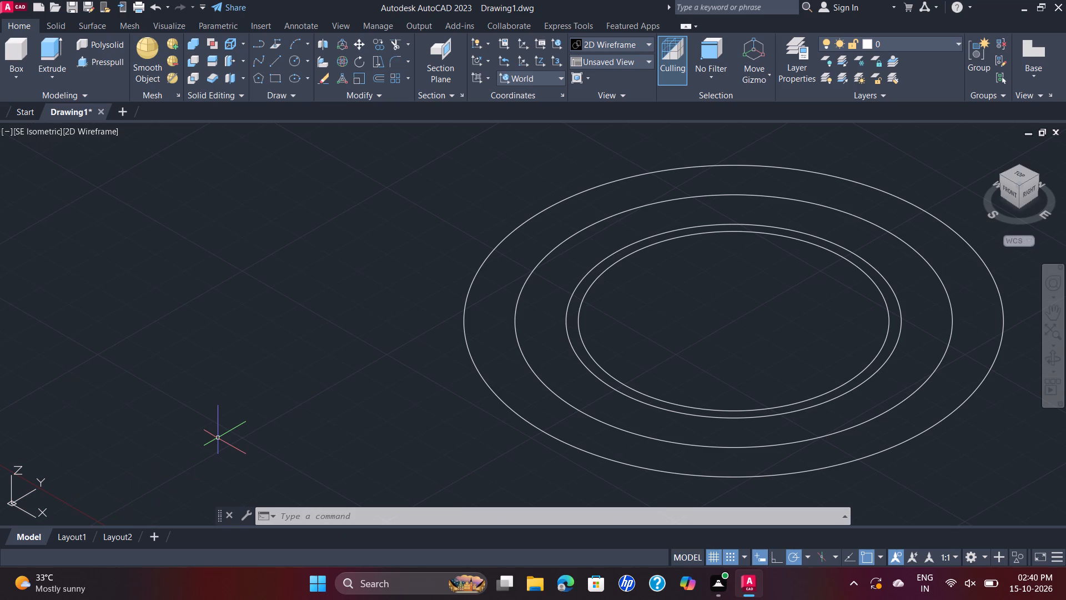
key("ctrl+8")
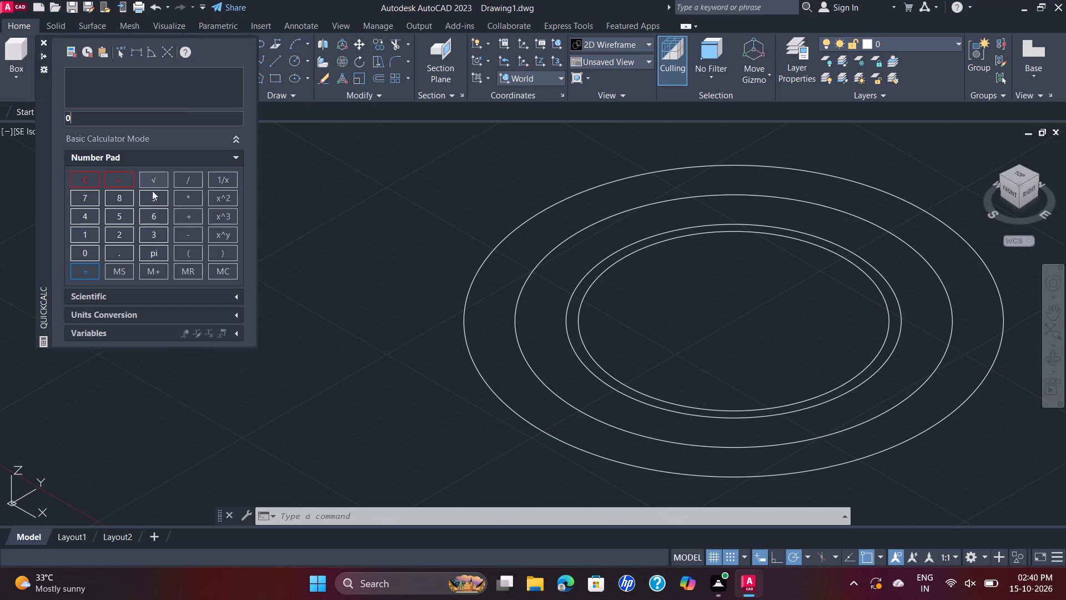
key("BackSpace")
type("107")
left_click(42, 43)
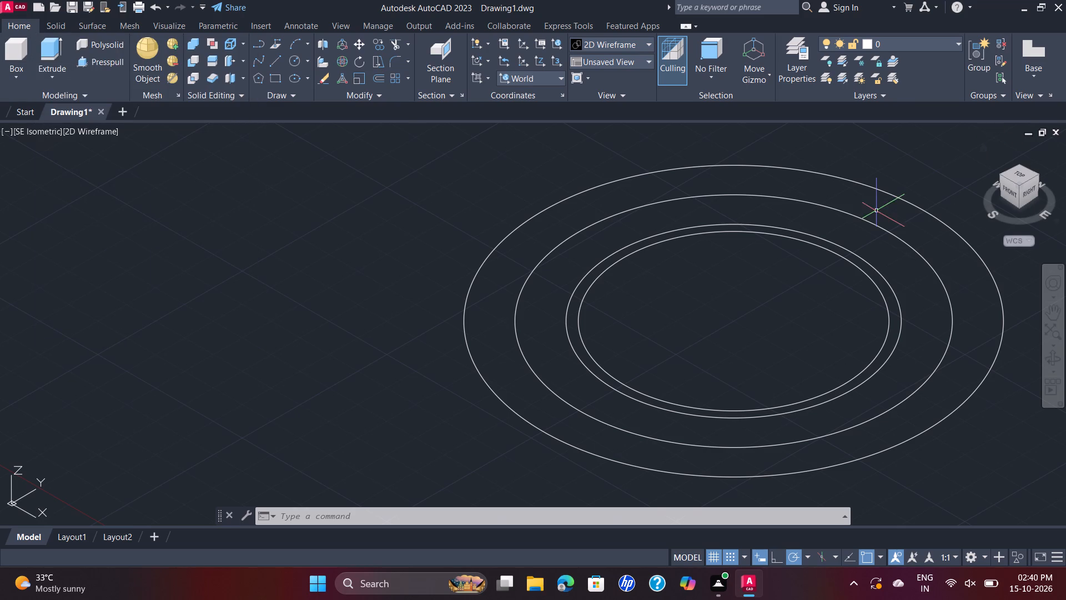
Draw a fifth circle with a diameter of 36 mm from the shared centre, inside the 76 mm circle.
scroll(867, 211, "down", 1)
middle_click_drag(866, 210, 568, 264)
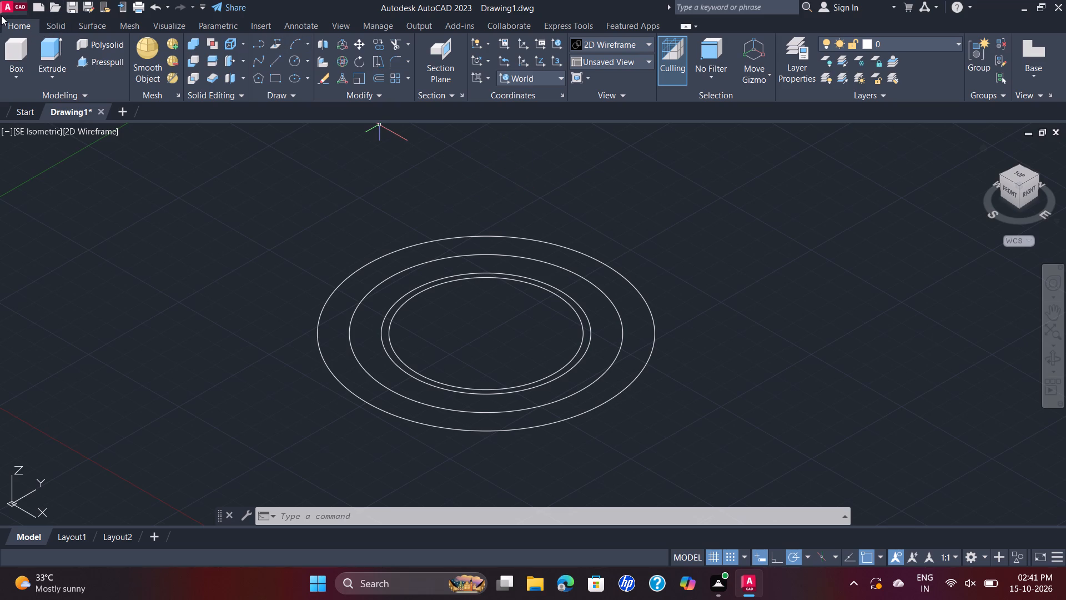
left_click(291, 63)
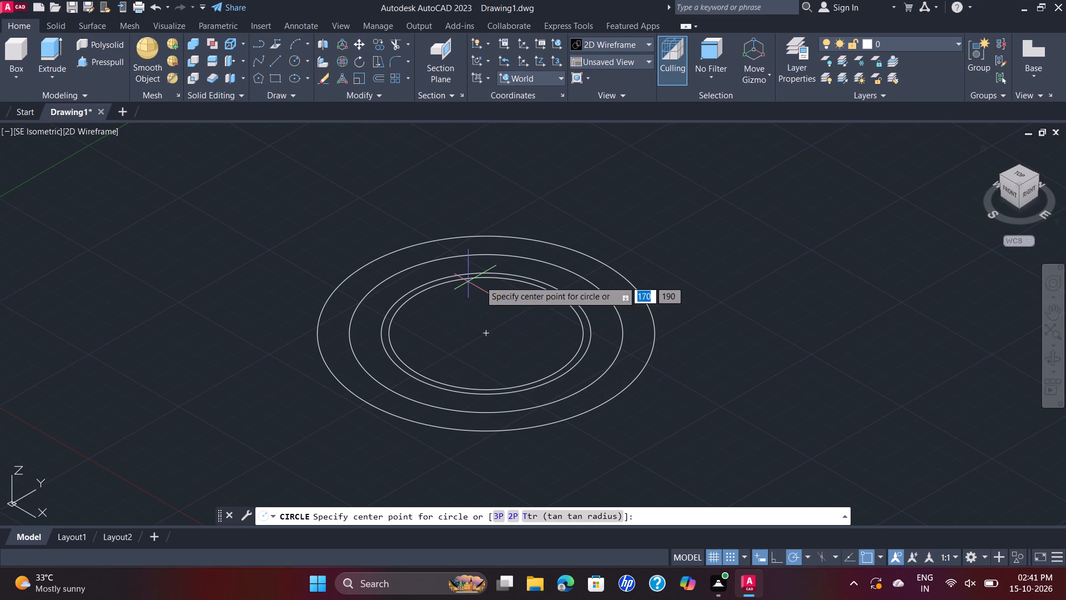
left_click(484, 333)
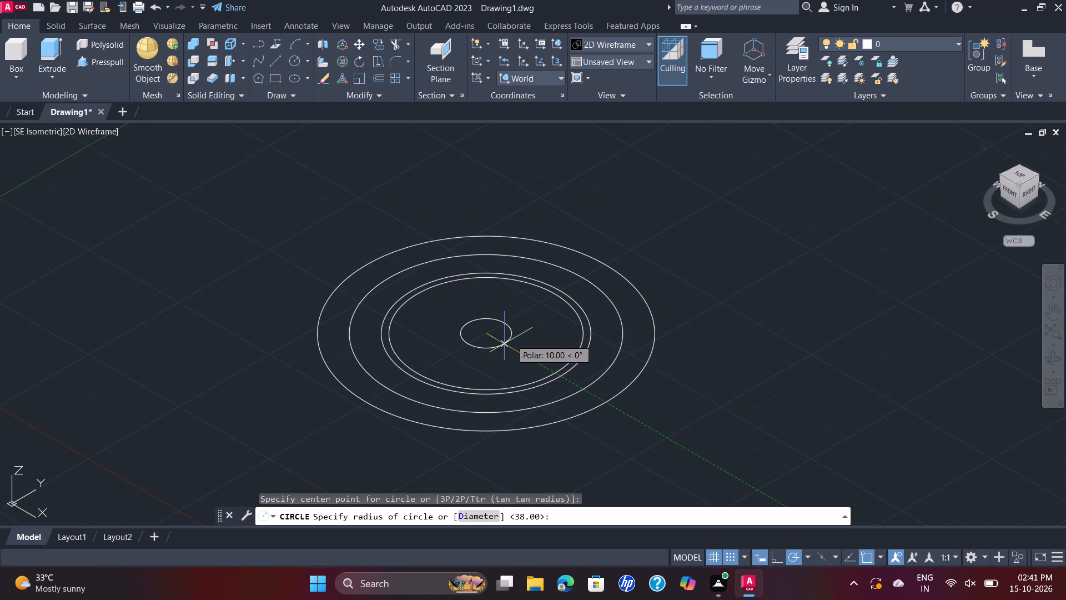
key("d")
key("Return")
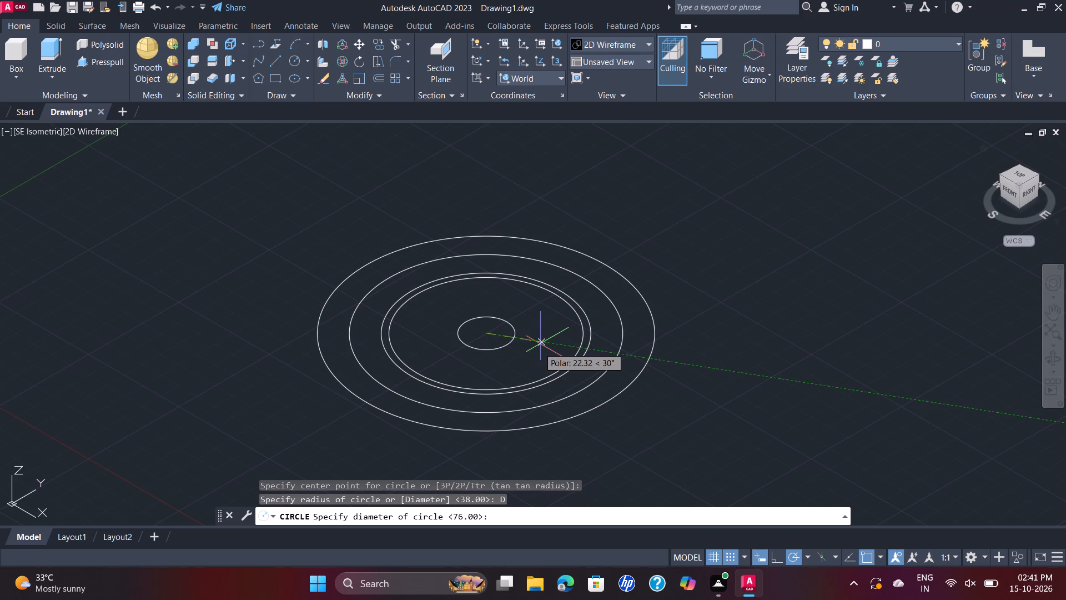
type("36")
key("Return")
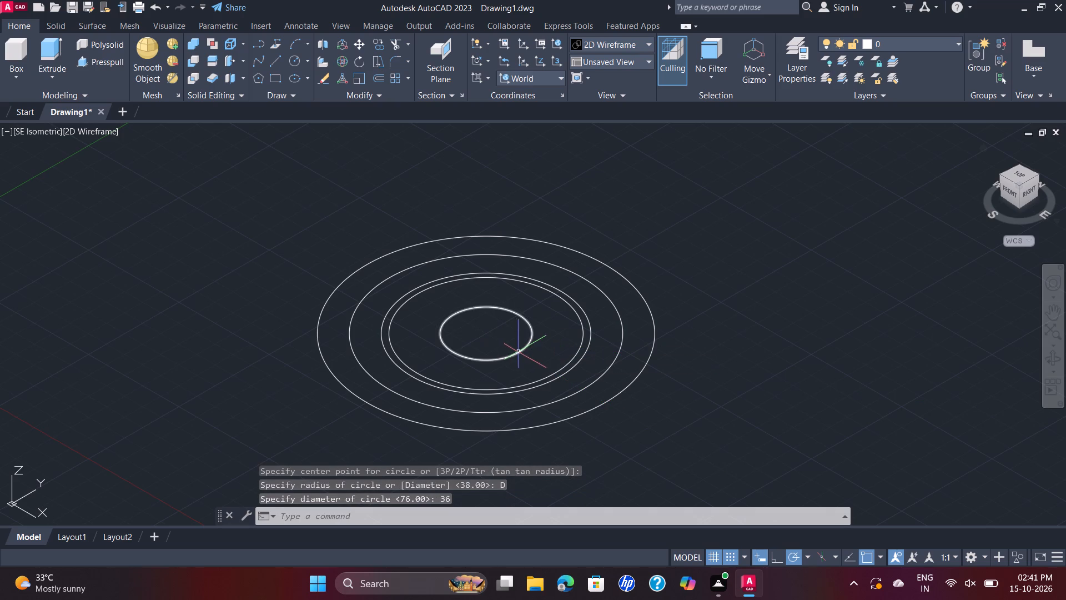
scroll(519, 350, "up", 1)
scroll(519, 350, "down", 1)
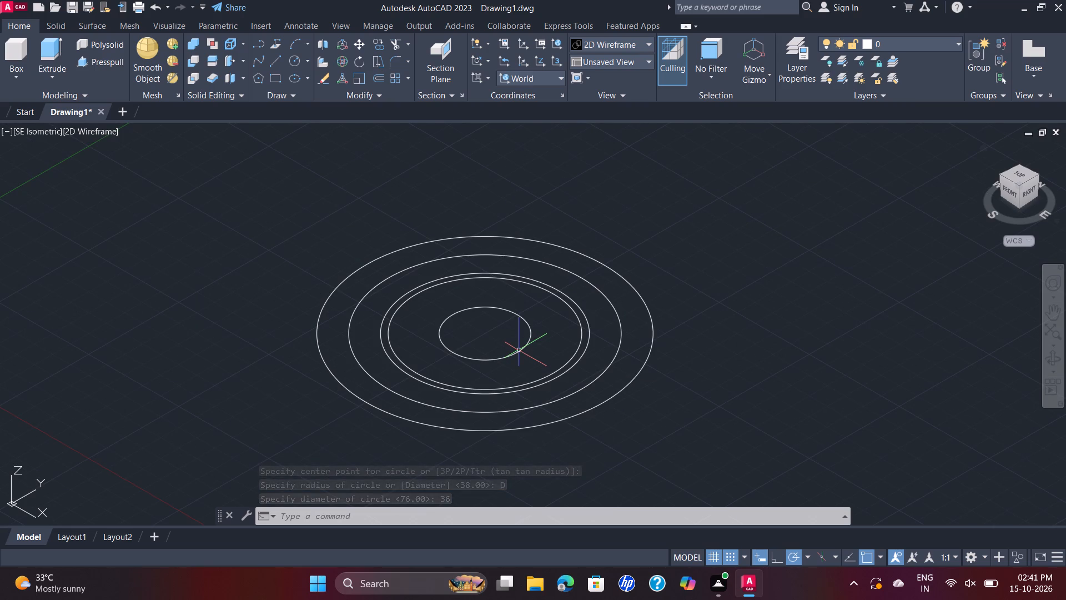
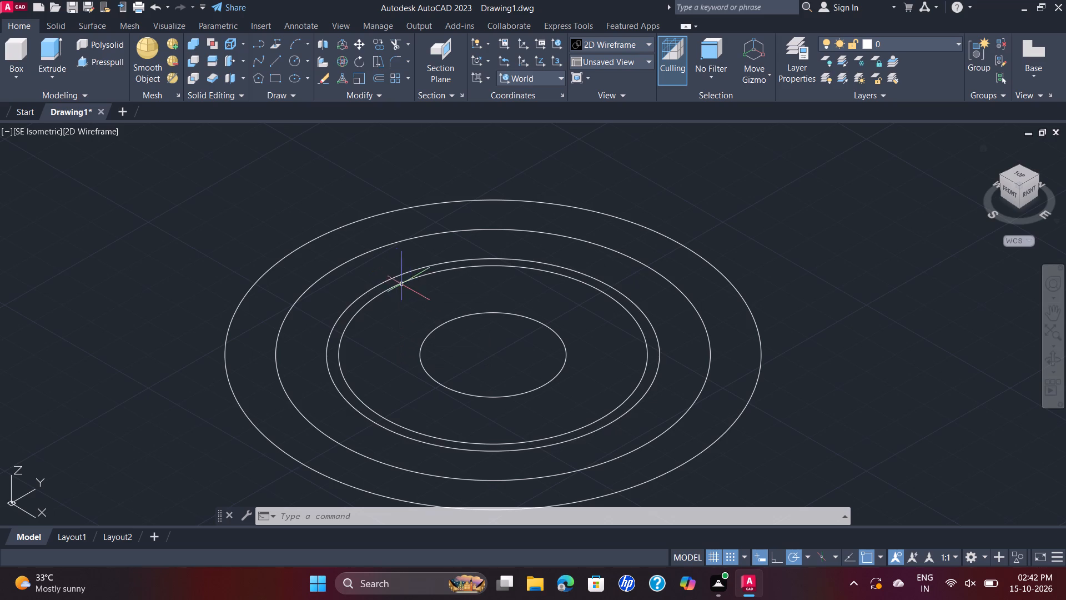
Delete the two outermost circles, 132 mm and 107 mm in diameter.
left_click(305, 243)
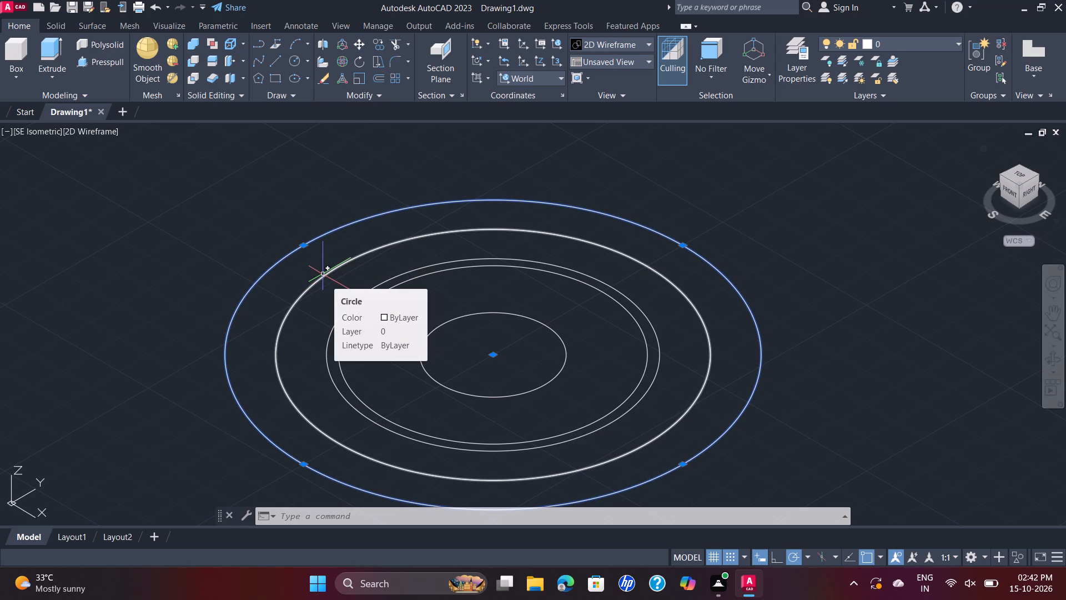
left_click(323, 274)
key("Delete")
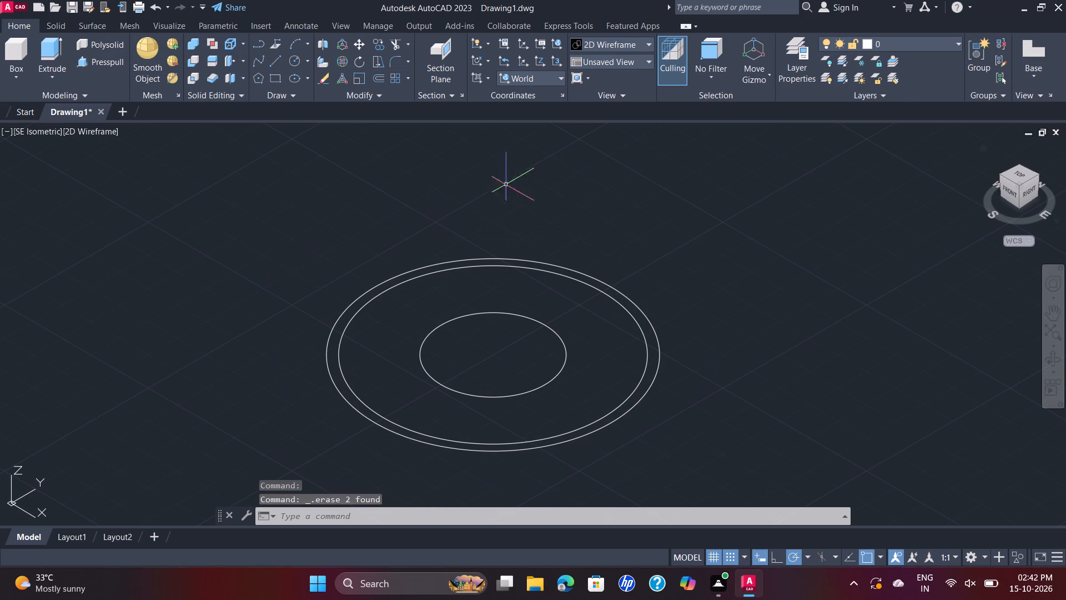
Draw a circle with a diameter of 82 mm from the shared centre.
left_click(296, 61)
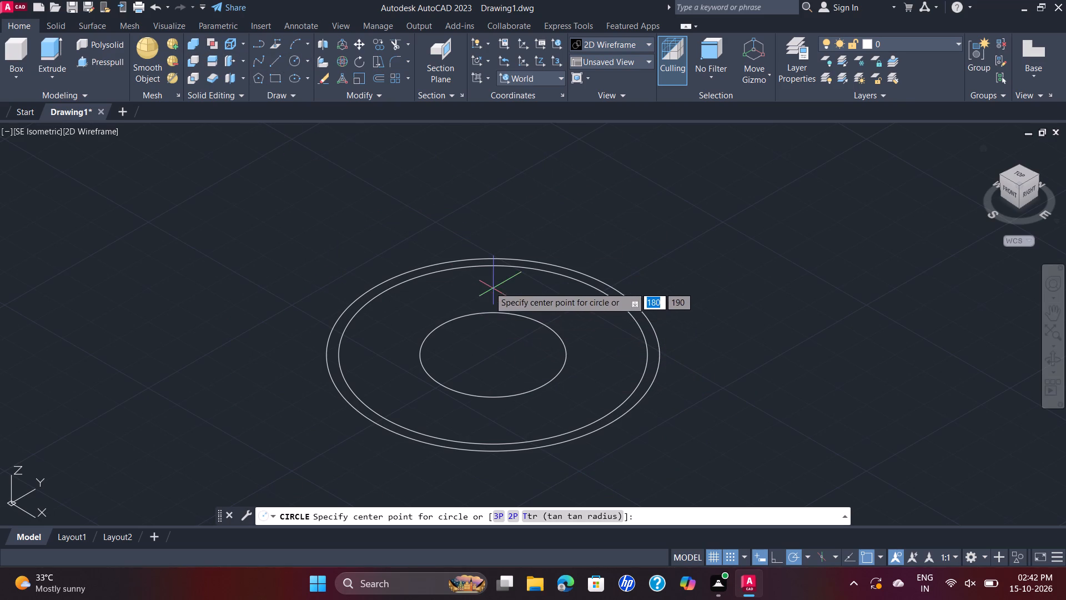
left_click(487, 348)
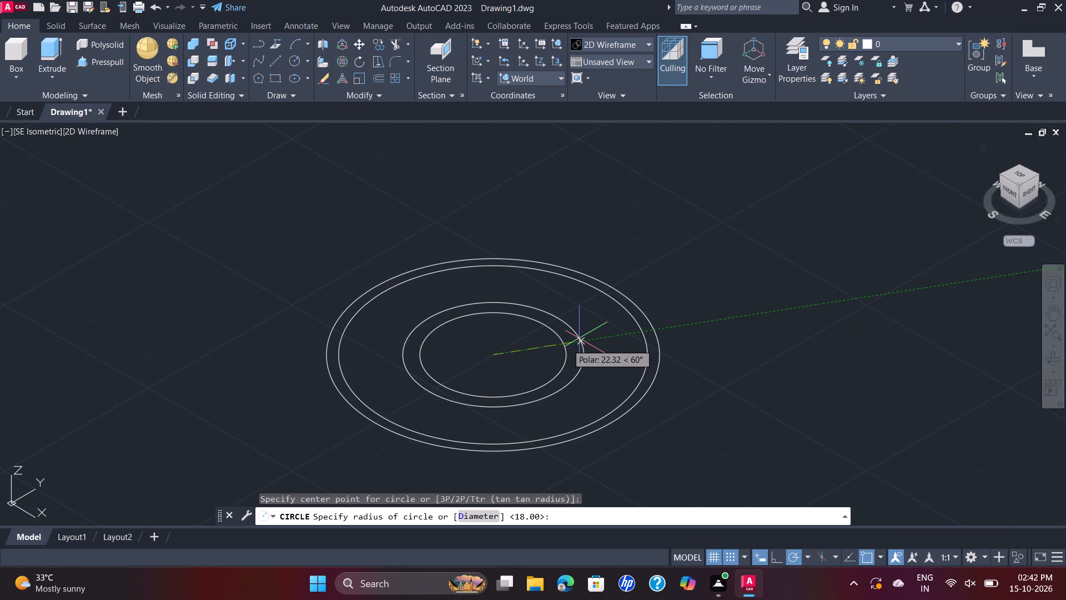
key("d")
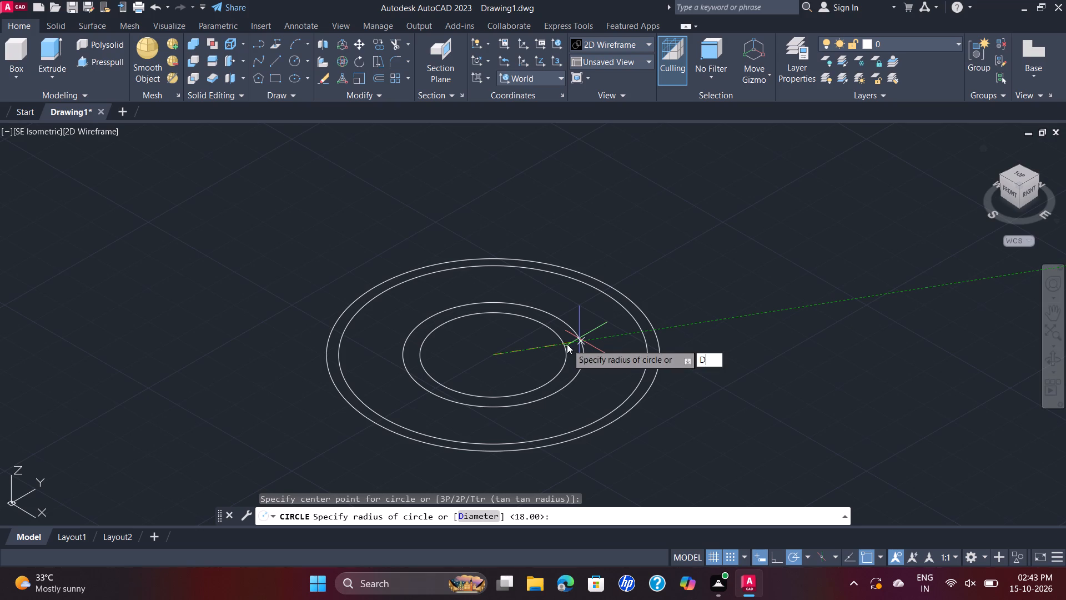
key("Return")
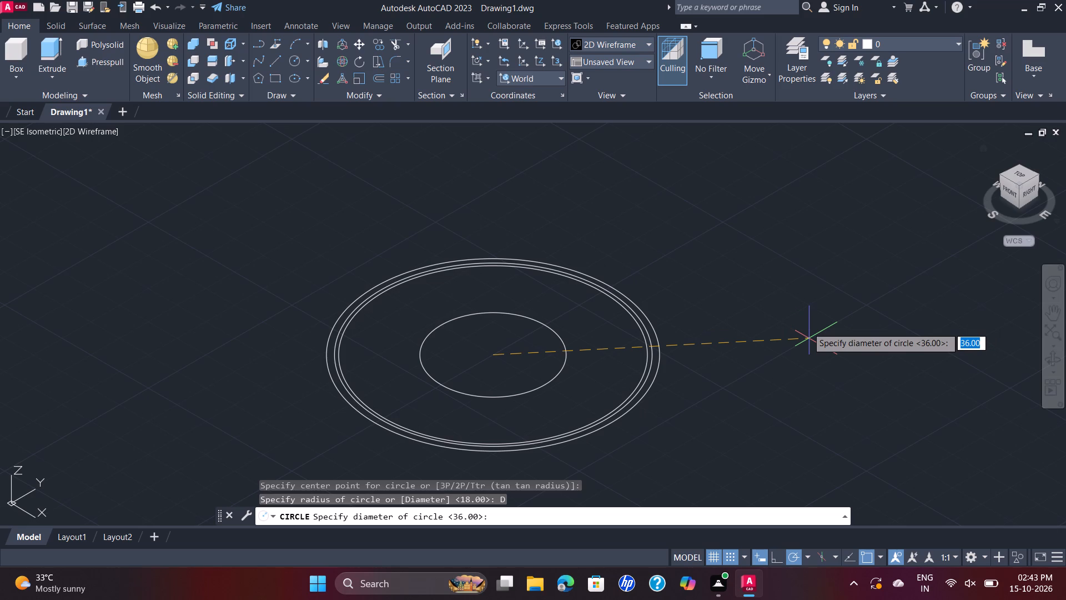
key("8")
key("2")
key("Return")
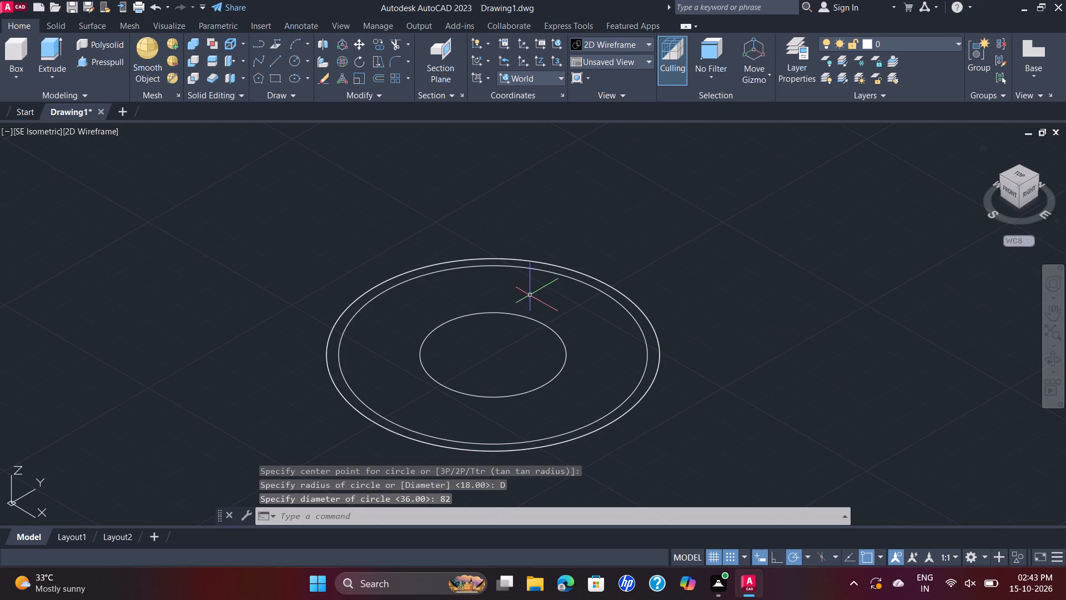
Delete both coincident 82 mm circles, leaving only the 76 mm and 36 mm circles.
left_click(594, 276)
key("Delete")
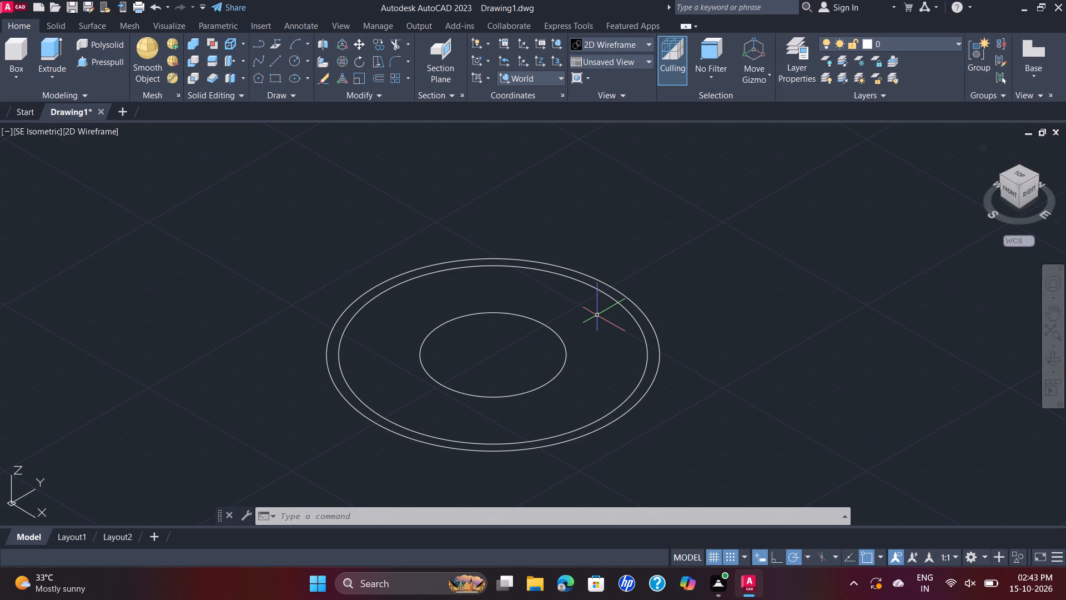
left_click(417, 271)
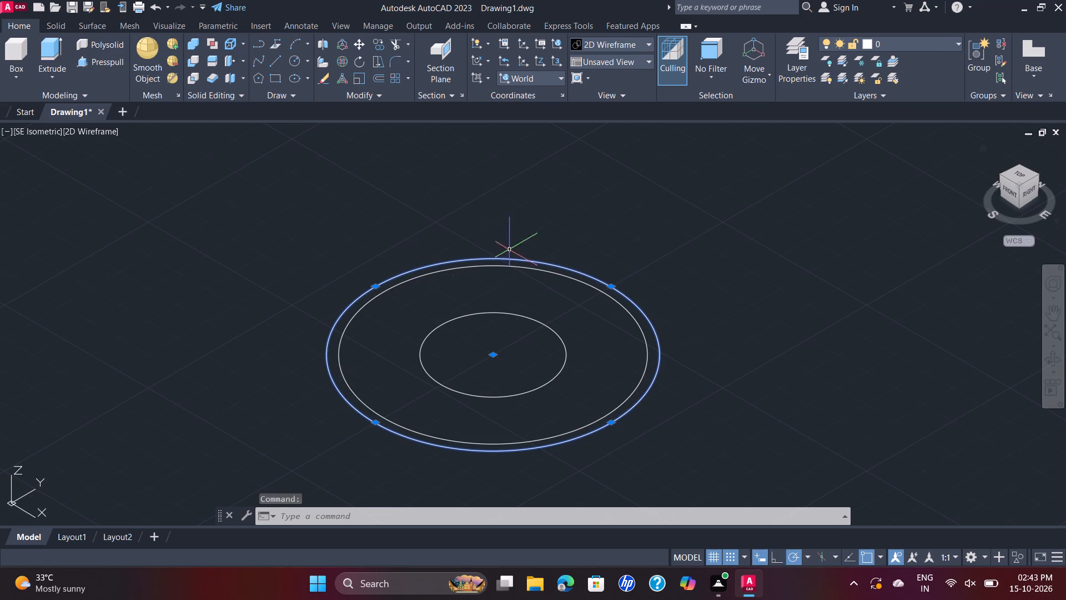
key("Delete")
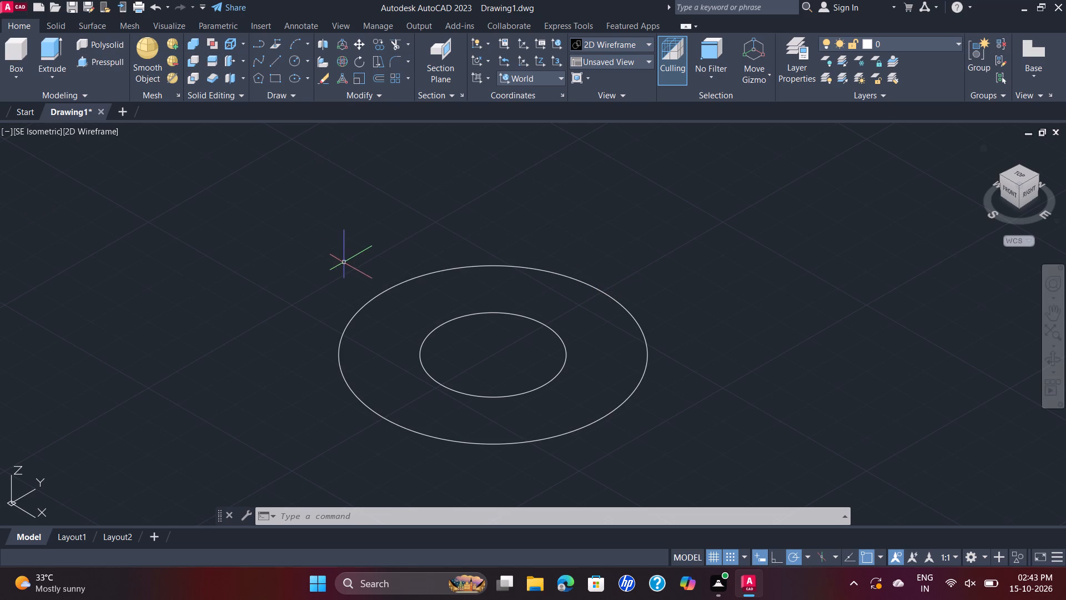
Turn snap mode off and check the outer circle's diameter with a trial dimension, without placing it.
key("d")
key("i")
key("m")
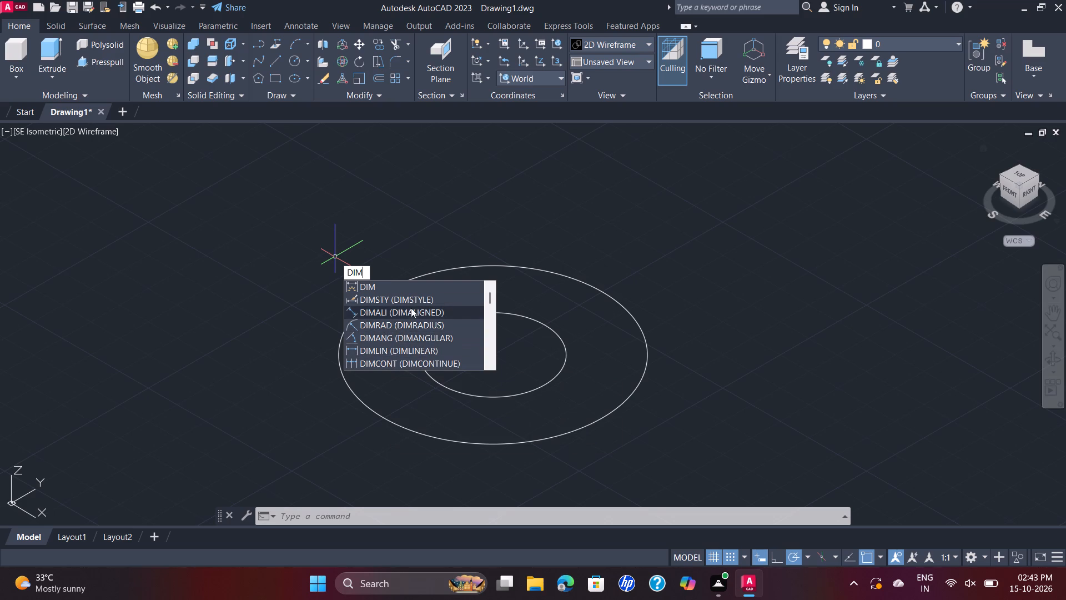
left_click(430, 283)
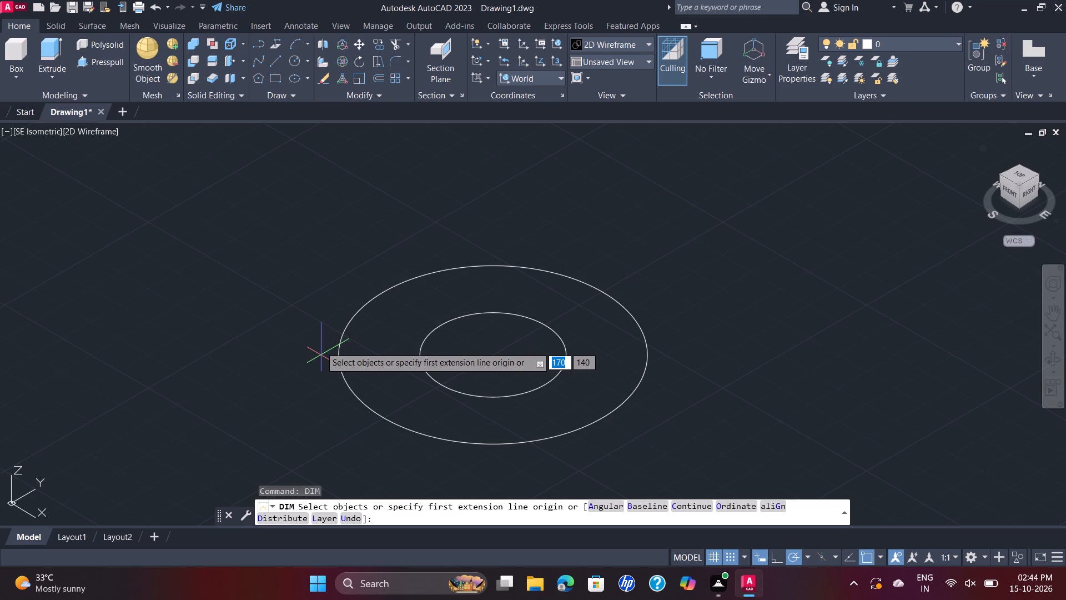
key("F9")
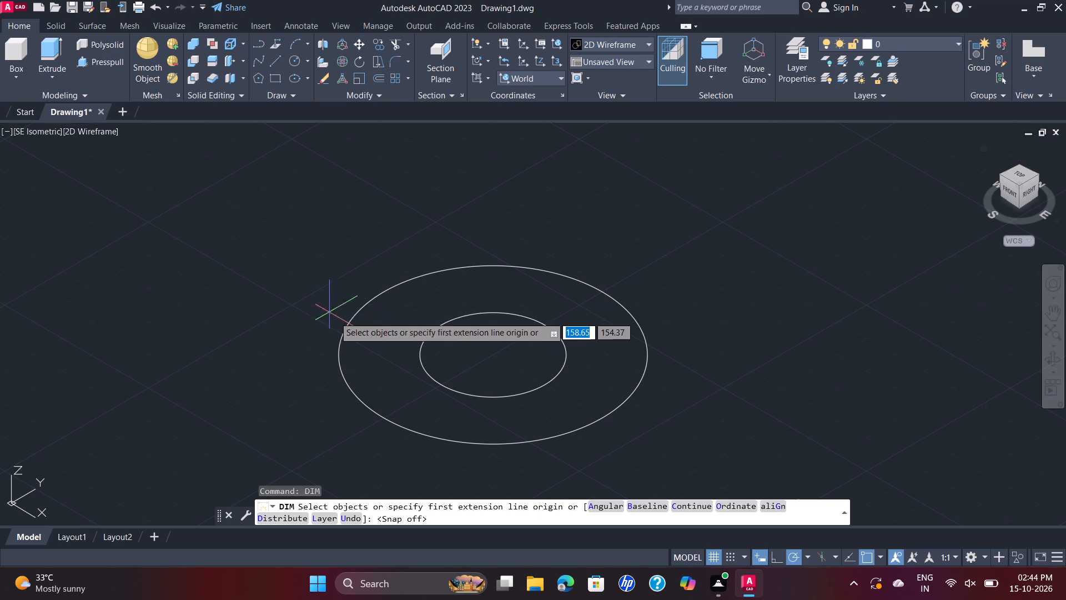
left_click(347, 323)
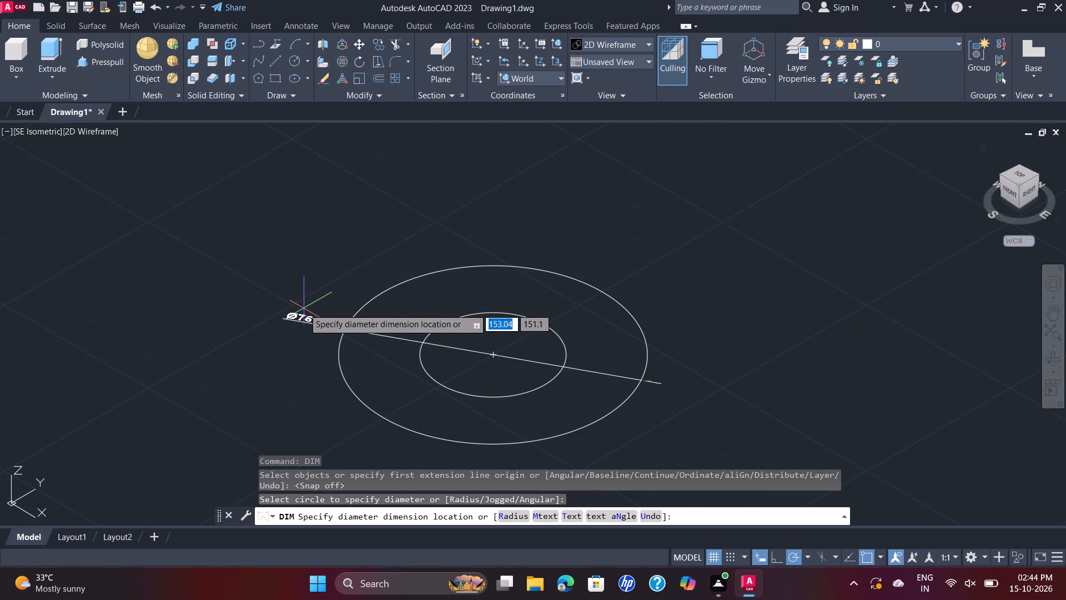
key("Escape")
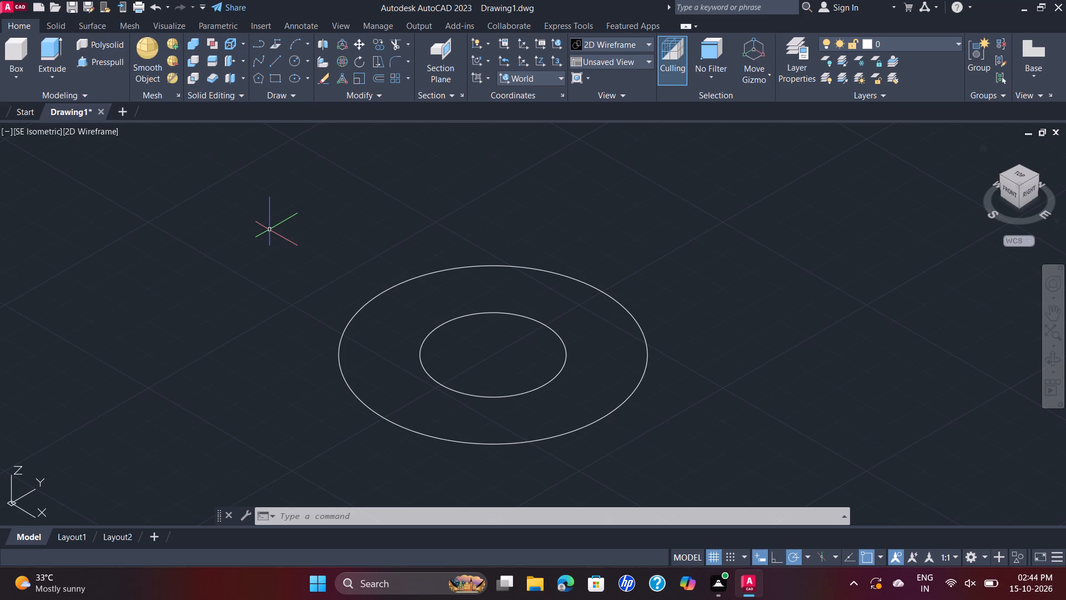
Add a centre mark to the 76 mm circle.
left_click(275, 61)
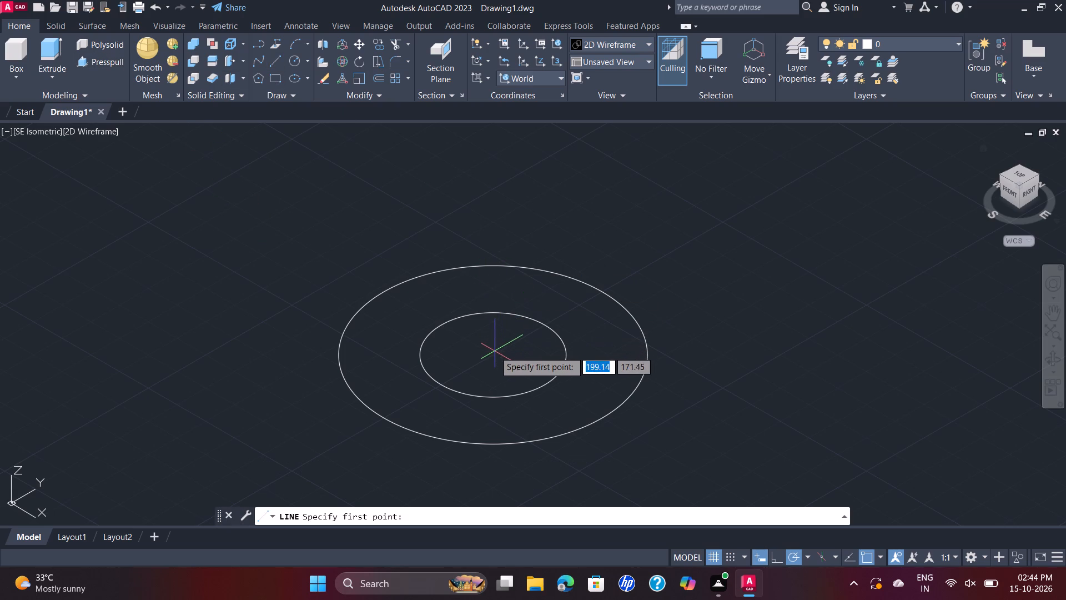
key("Escape")
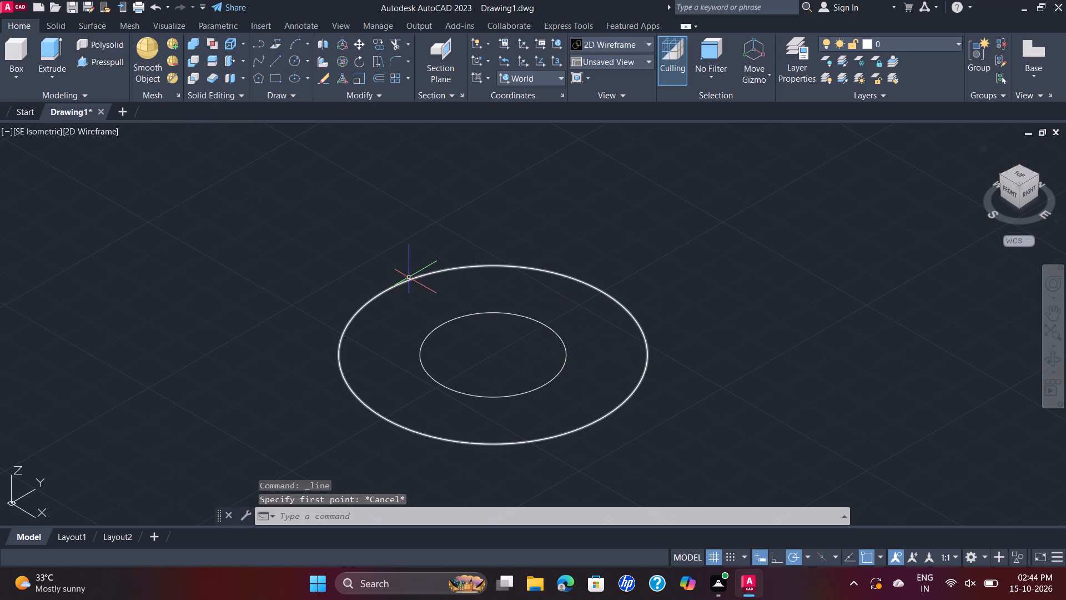
key("c")
key("m")
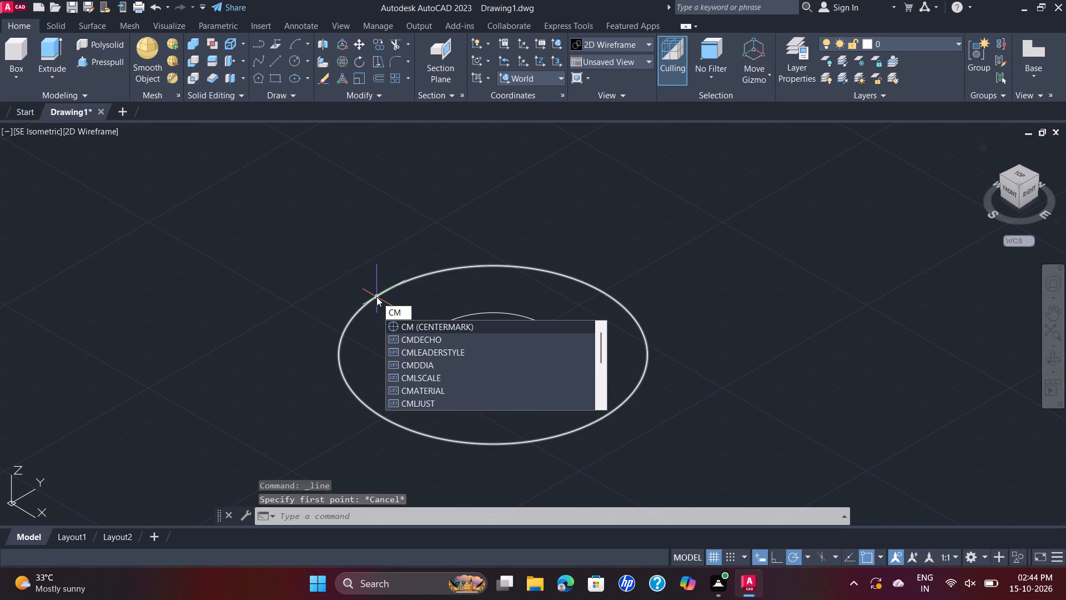
key("Return")
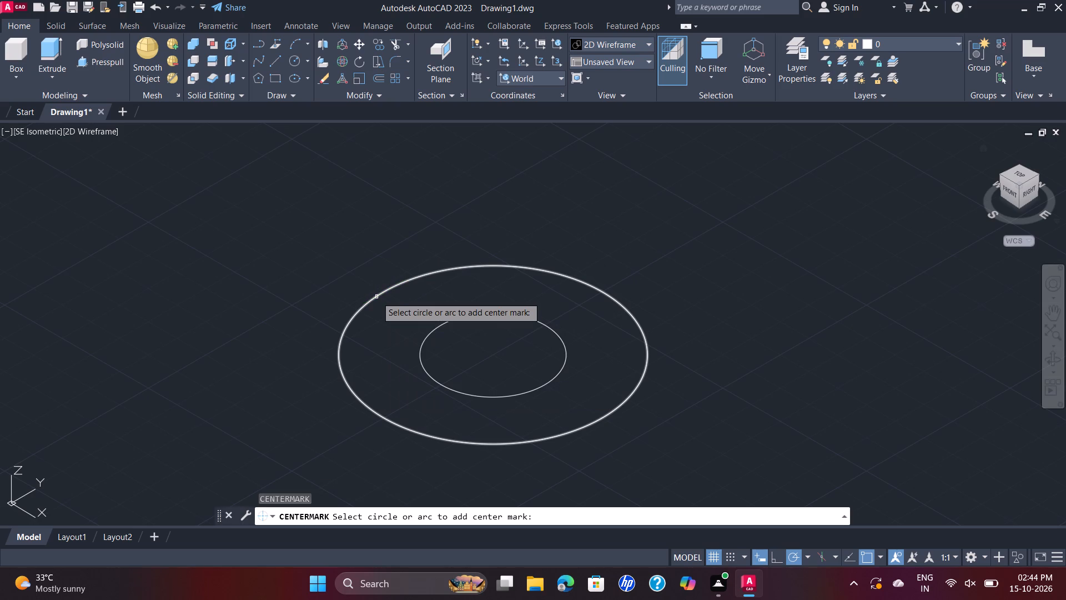
left_click(376, 297)
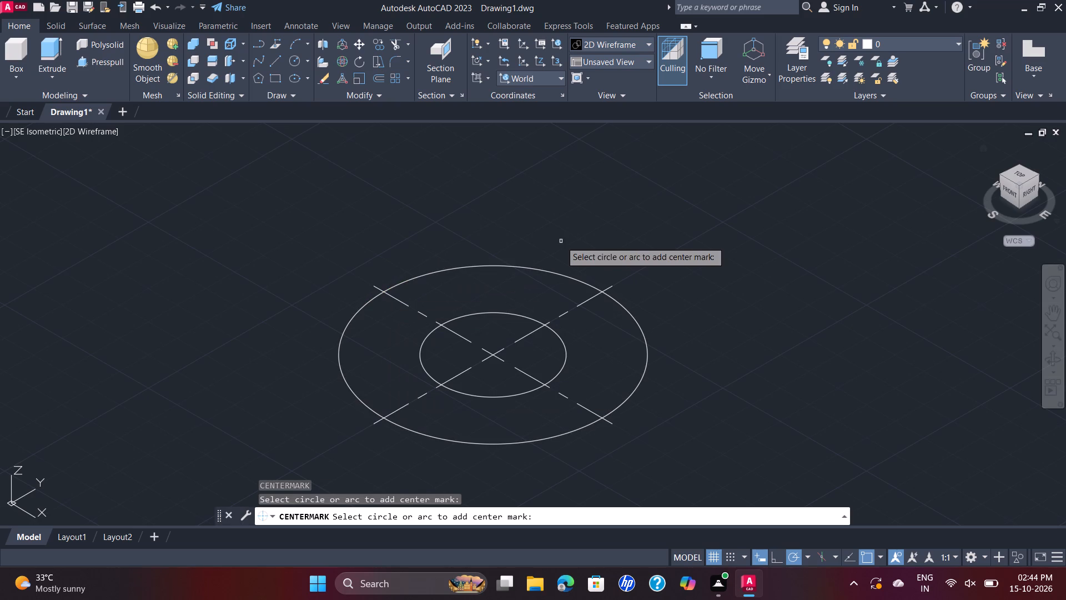
key("Escape")
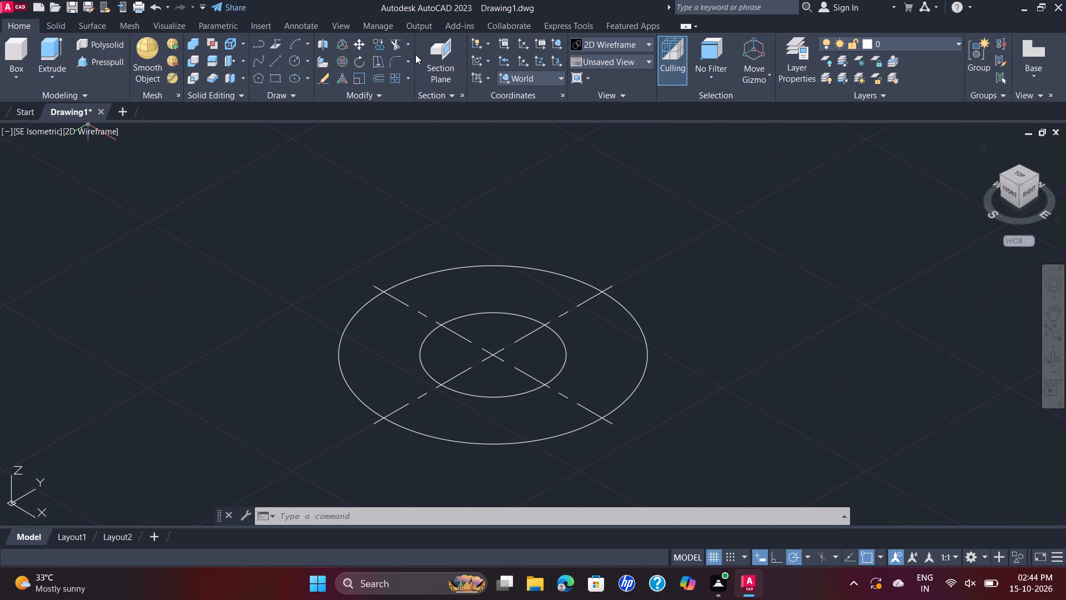
Draw a 5 mm wide line outline centred on the shared centre, offset 2.5 mm each way, running about 58 mm along negative X past the outer circle.
left_click(273, 58)
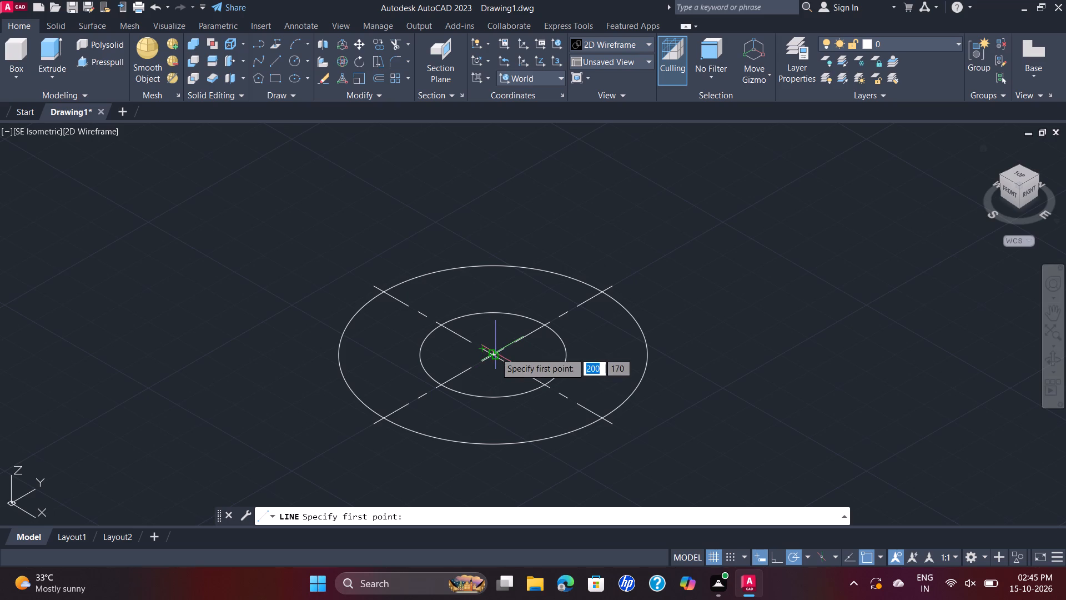
left_click(493, 353)
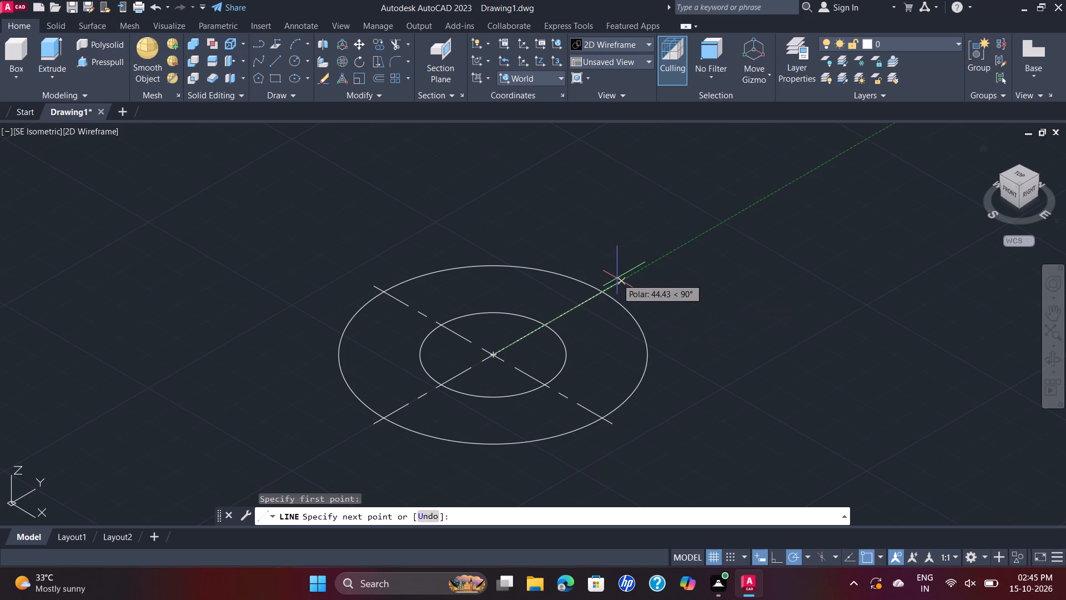
type("2.5")
key("Return")
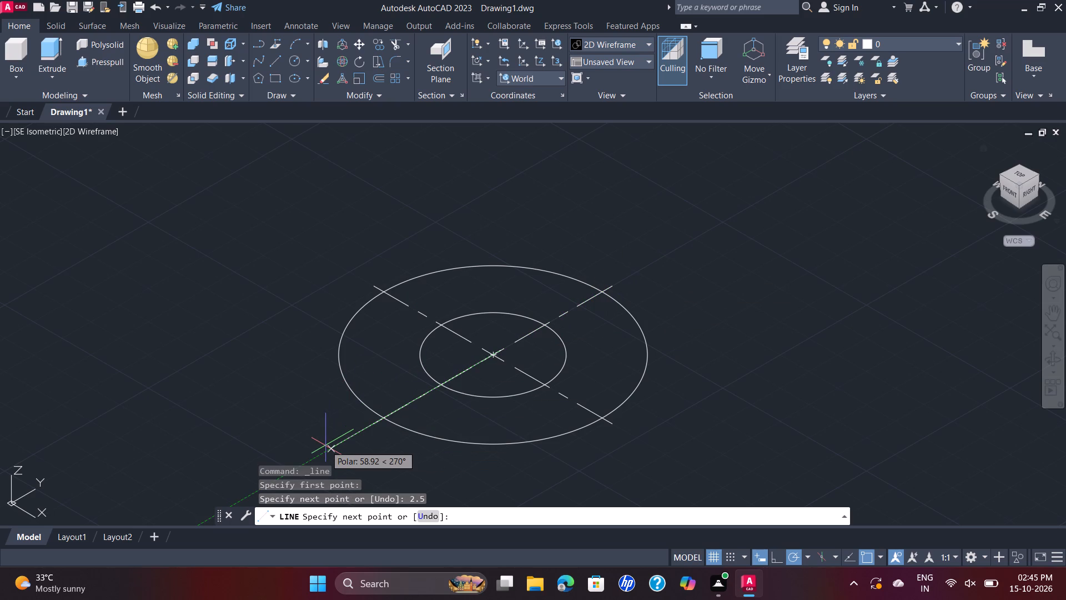
key("5")
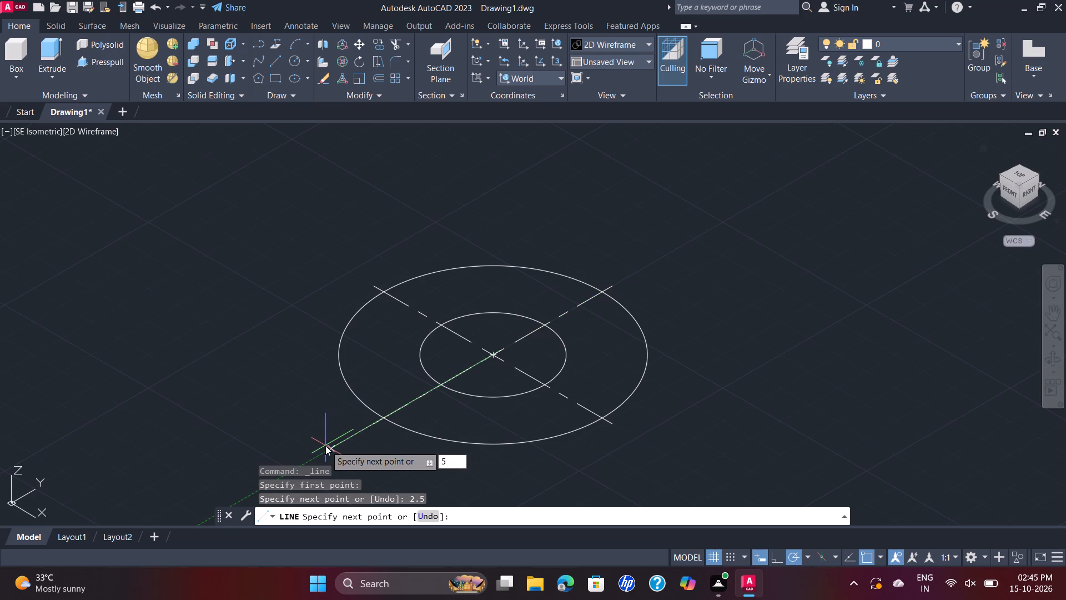
key("Return")
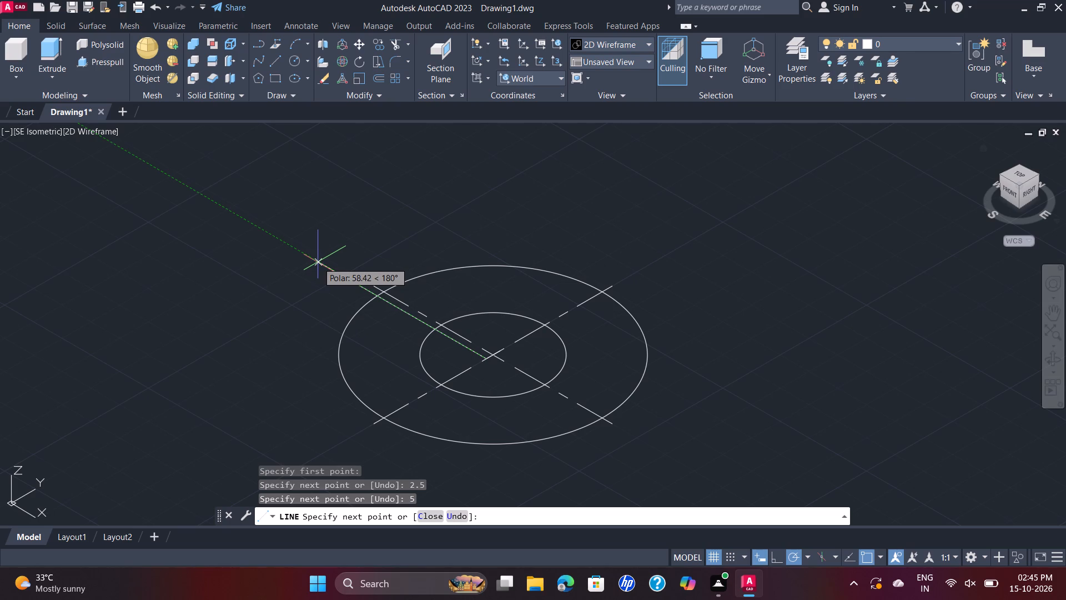
left_click(318, 262)
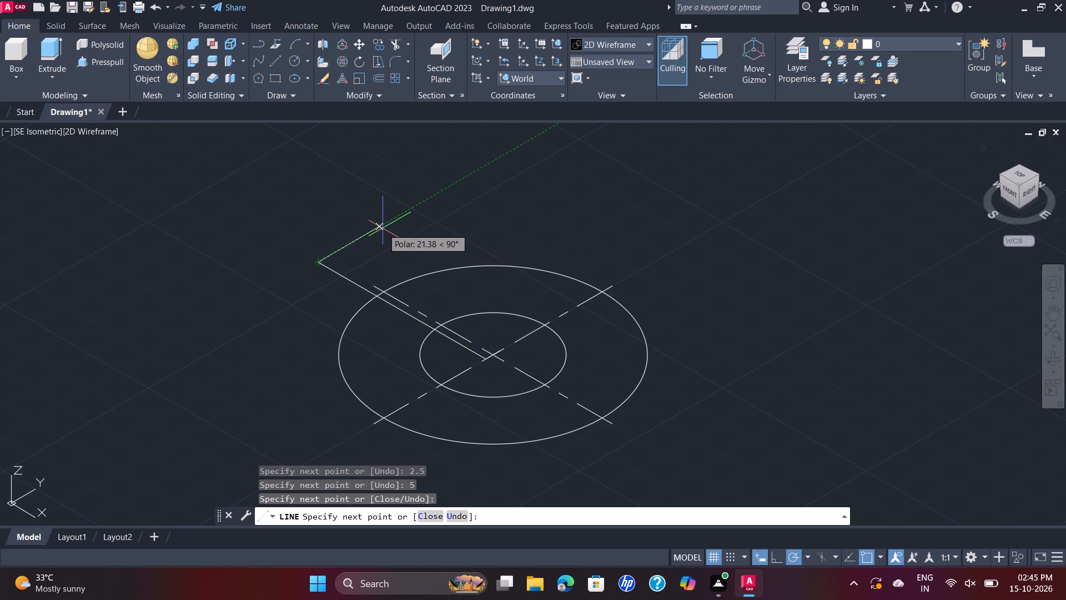
key("5")
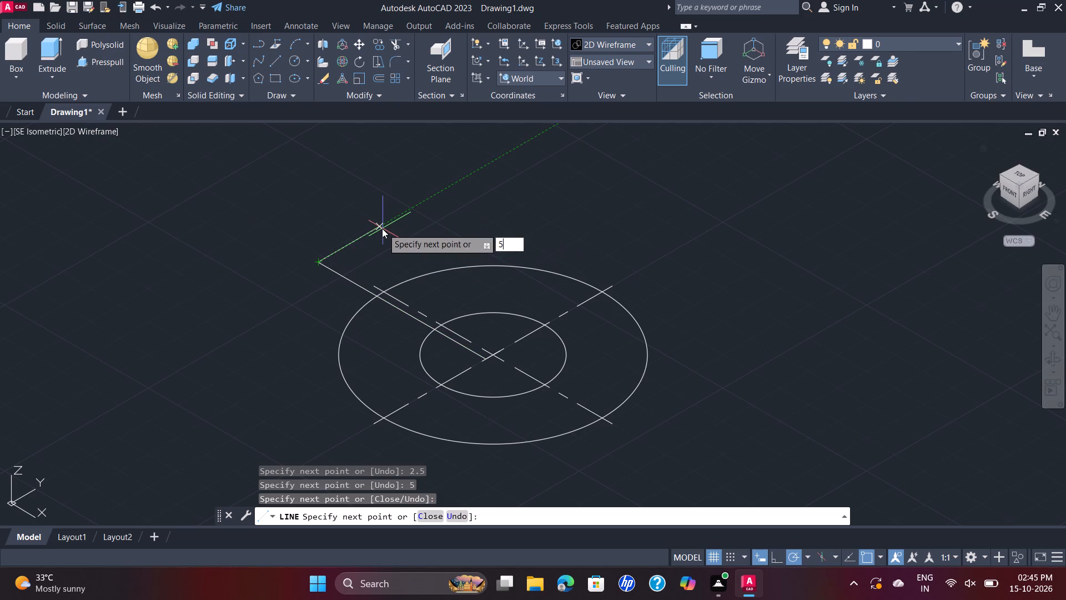
key("Return")
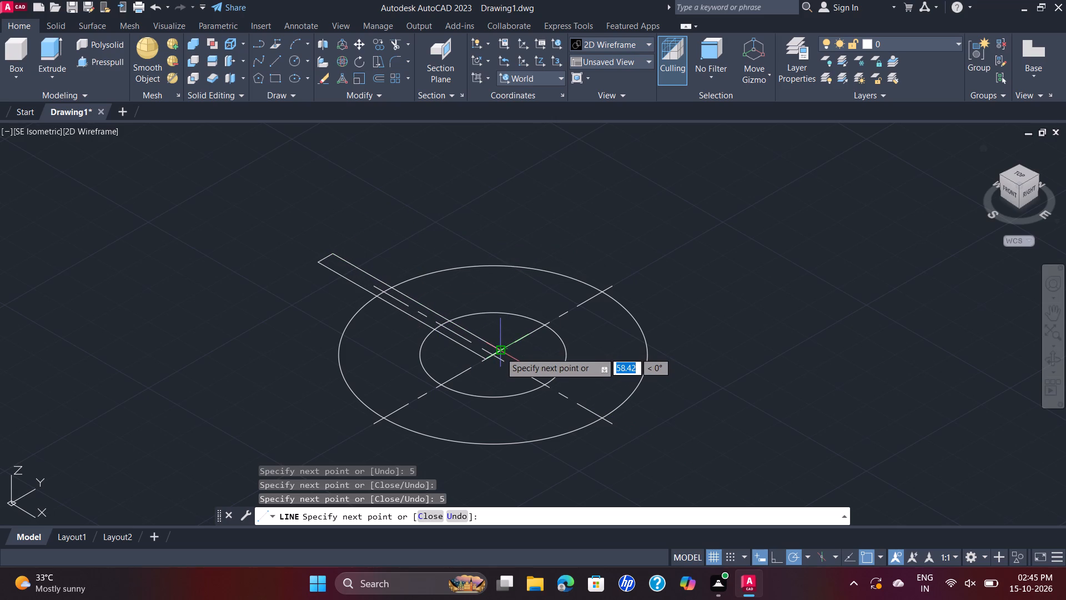
left_click(500, 352)
key("Escape")
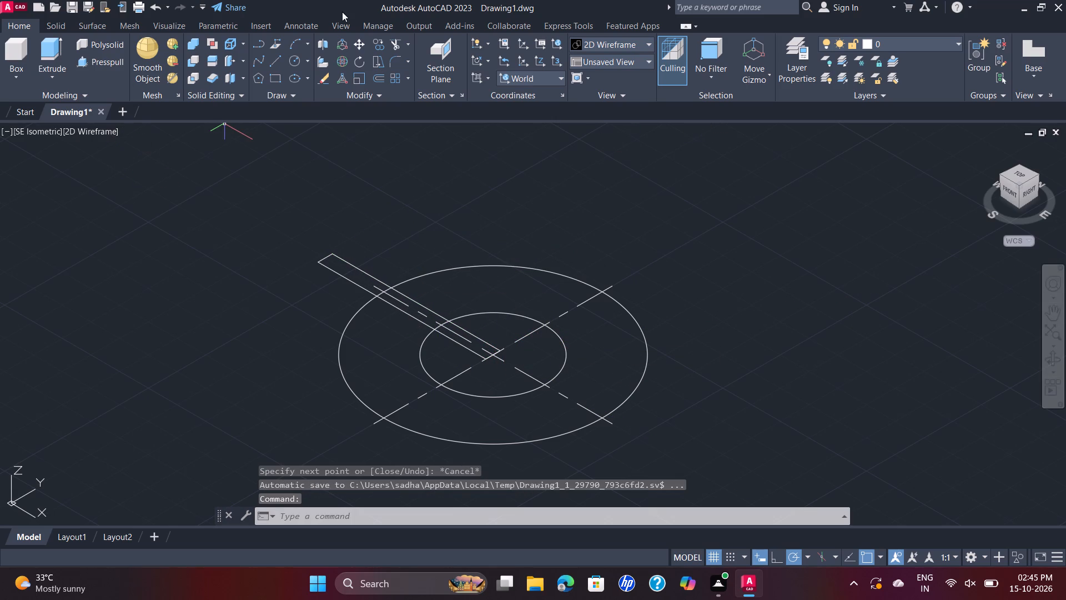
Trim away the strip's two long lines and its end line outside the 76 mm circle.
left_click(397, 44)
left_click(342, 272)
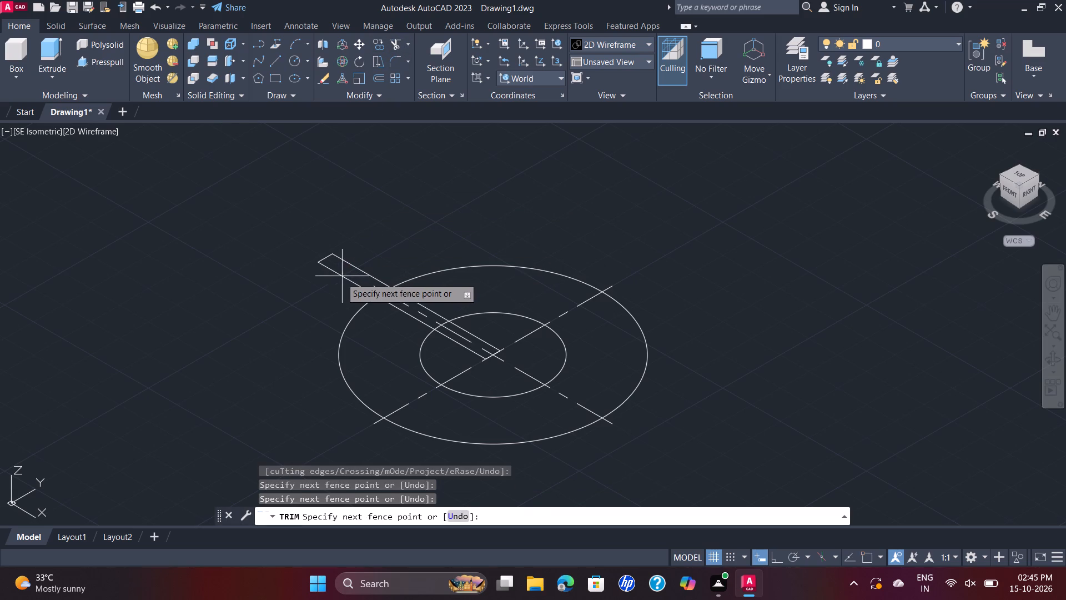
left_click(336, 286)
left_click_drag(378, 251, 371, 255)
left_click(330, 302)
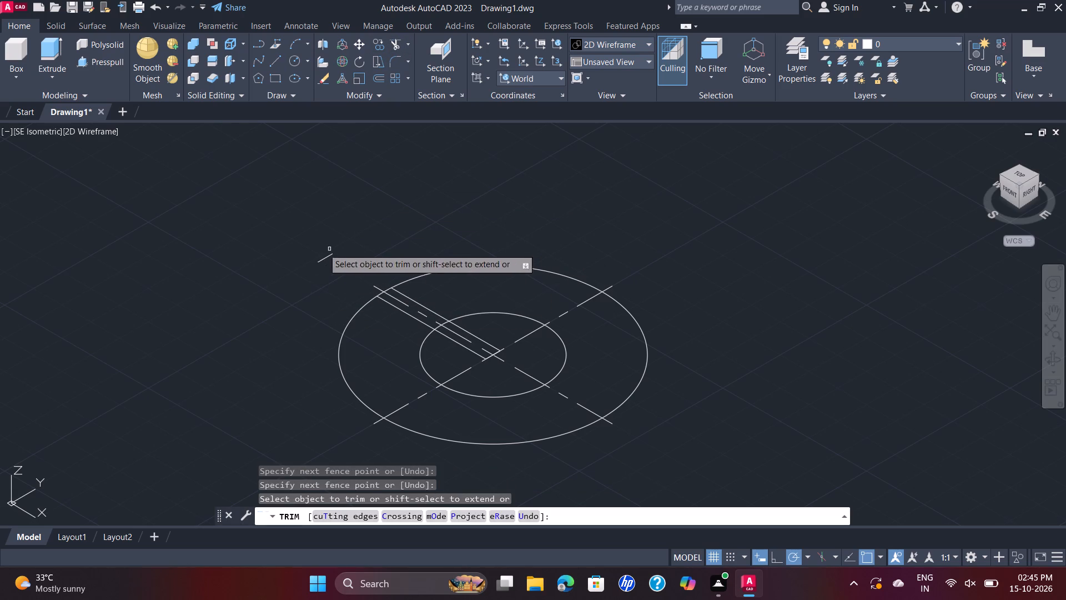
left_click_drag(308, 237, 311, 243)
left_click(330, 274)
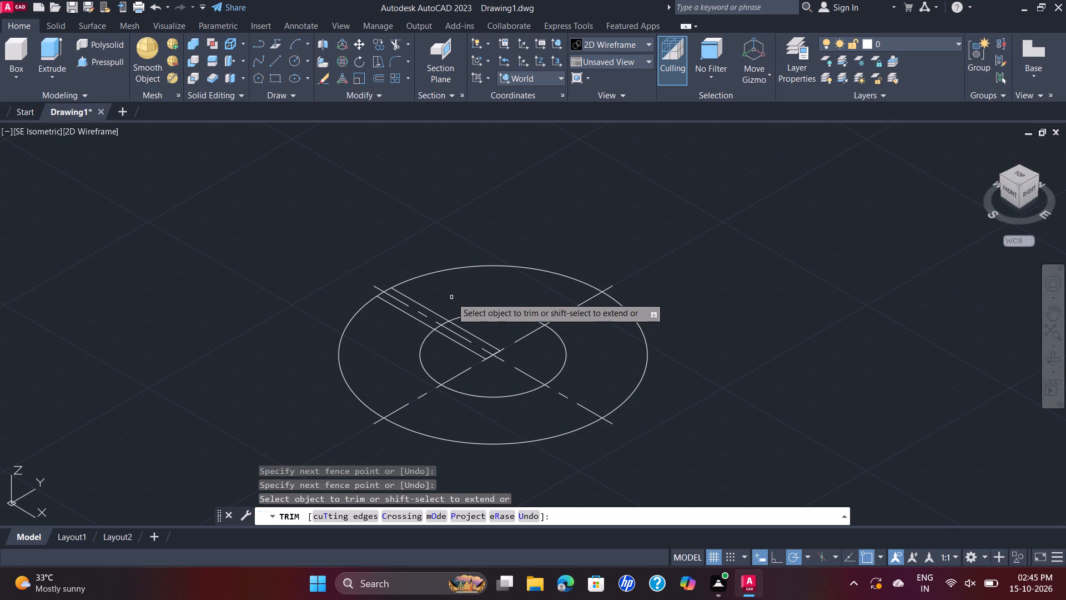
Trim away the strip's two long lines inside the 36 mm circle.
left_click(465, 329)
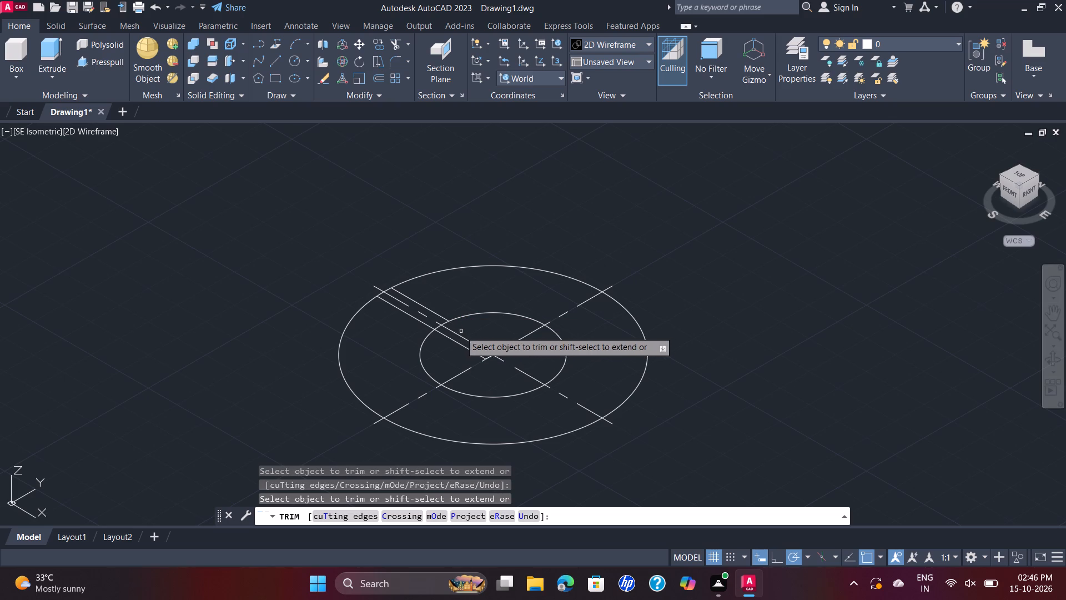
left_click(454, 343)
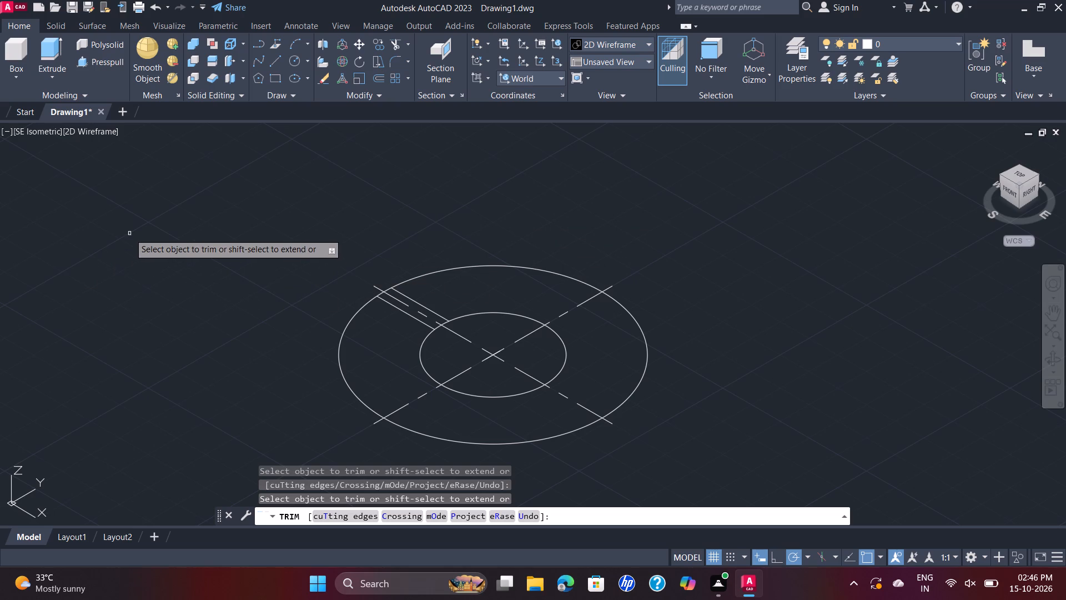
key("Escape")
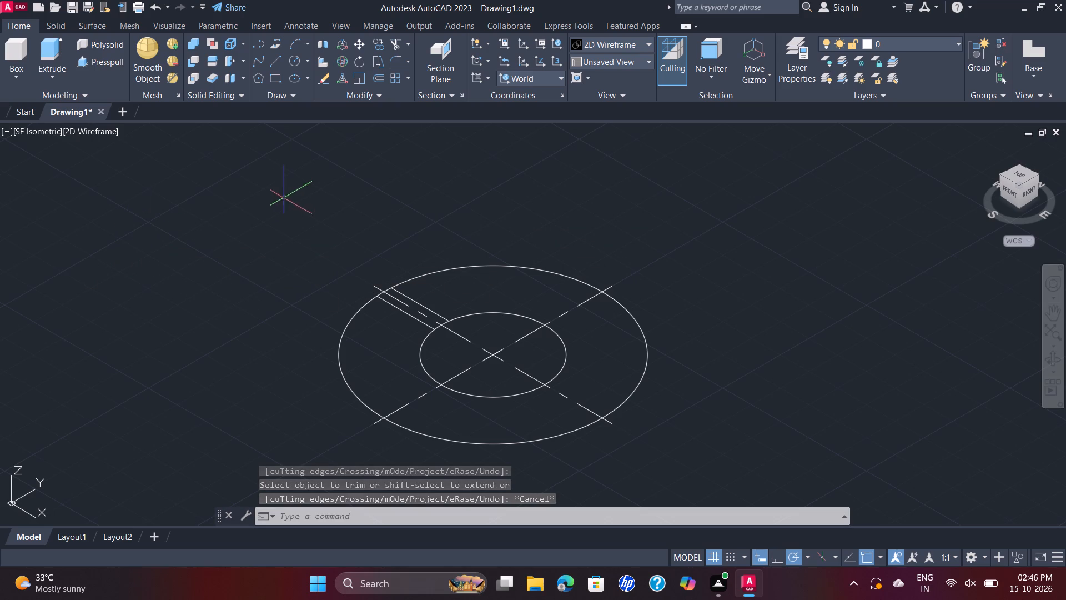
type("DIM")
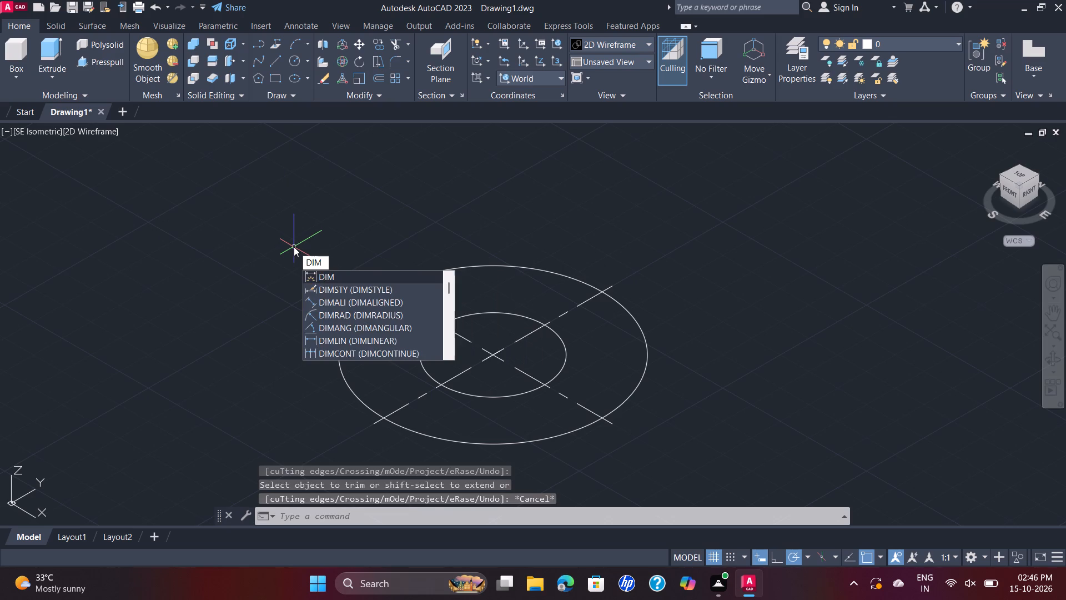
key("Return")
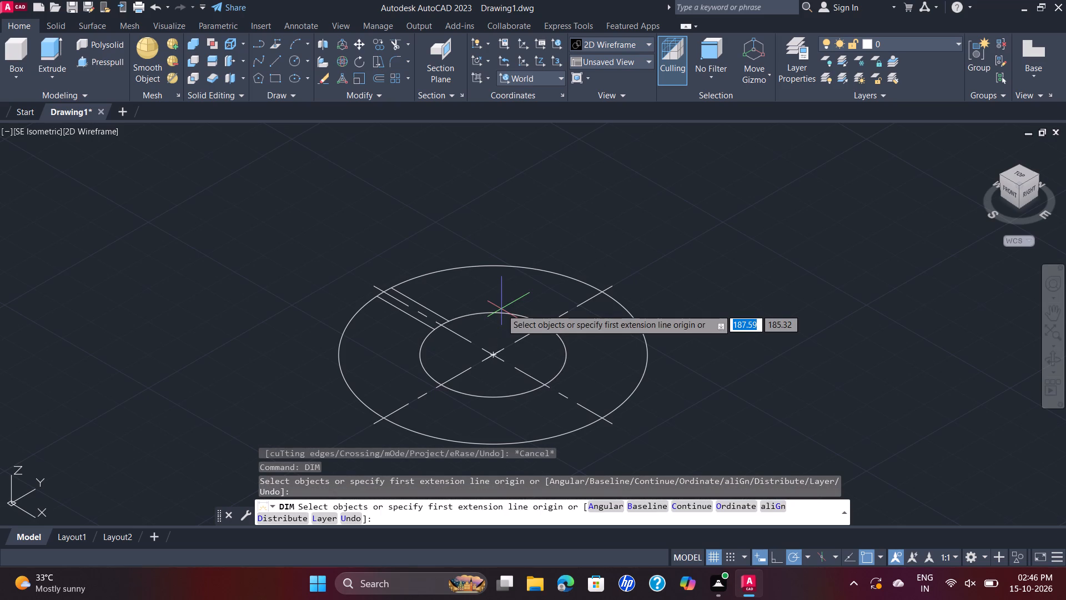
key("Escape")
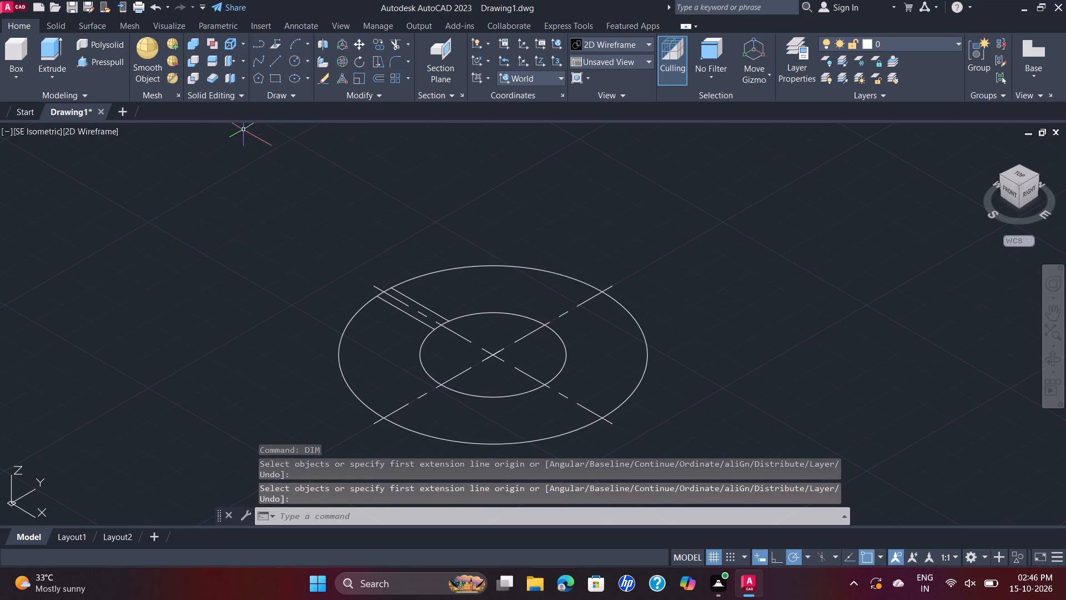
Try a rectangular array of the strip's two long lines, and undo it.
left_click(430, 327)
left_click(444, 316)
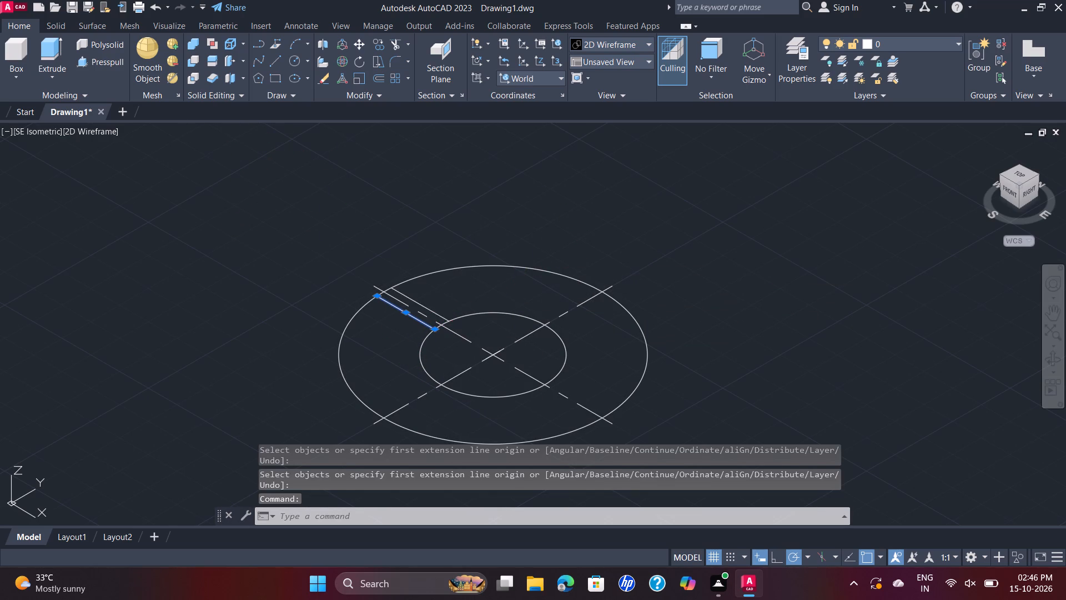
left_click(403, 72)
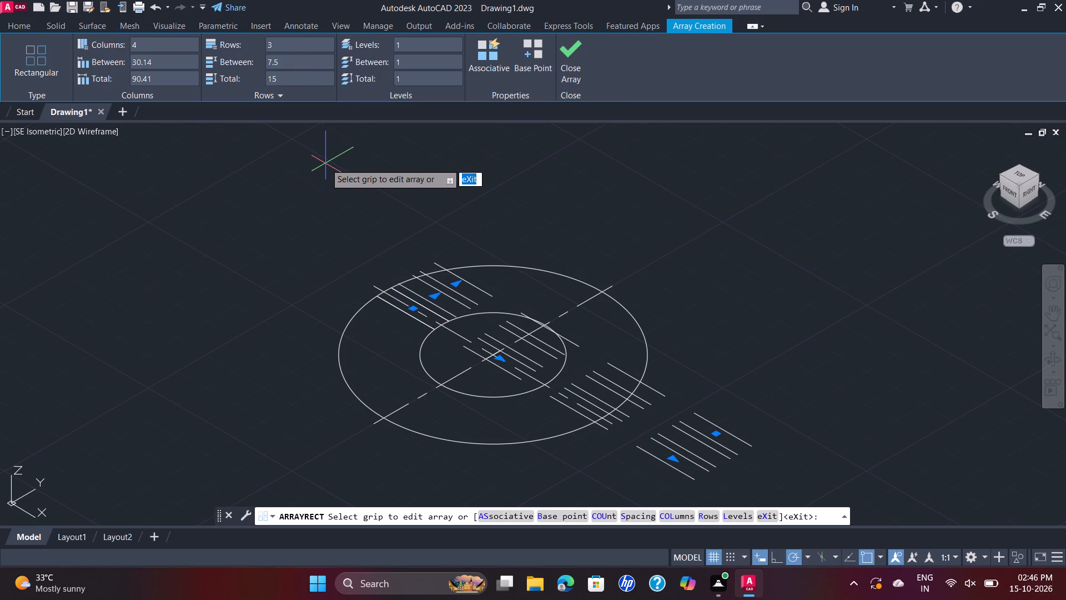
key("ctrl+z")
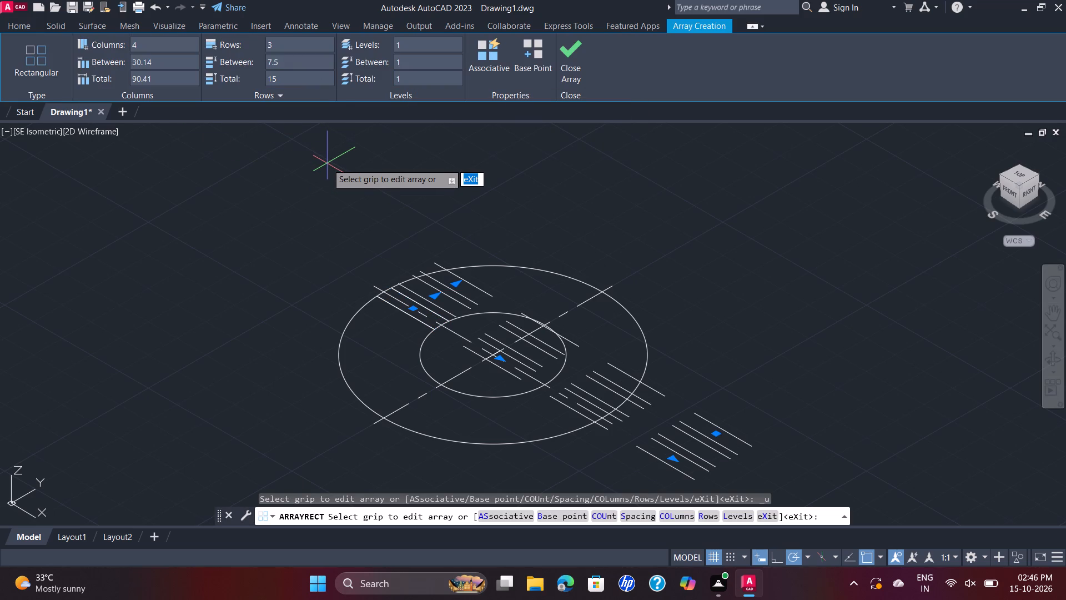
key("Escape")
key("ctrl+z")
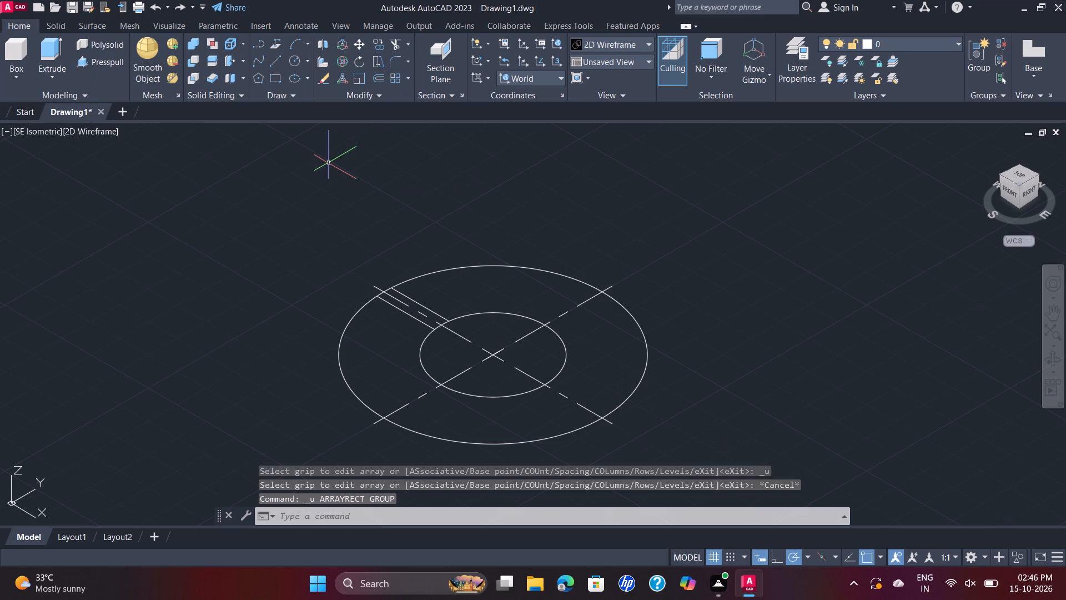
Polar-array the strip's two long lines about the circles' shared centre, with 6 items over 360 degrees.
left_click(408, 85)
left_click(437, 149)
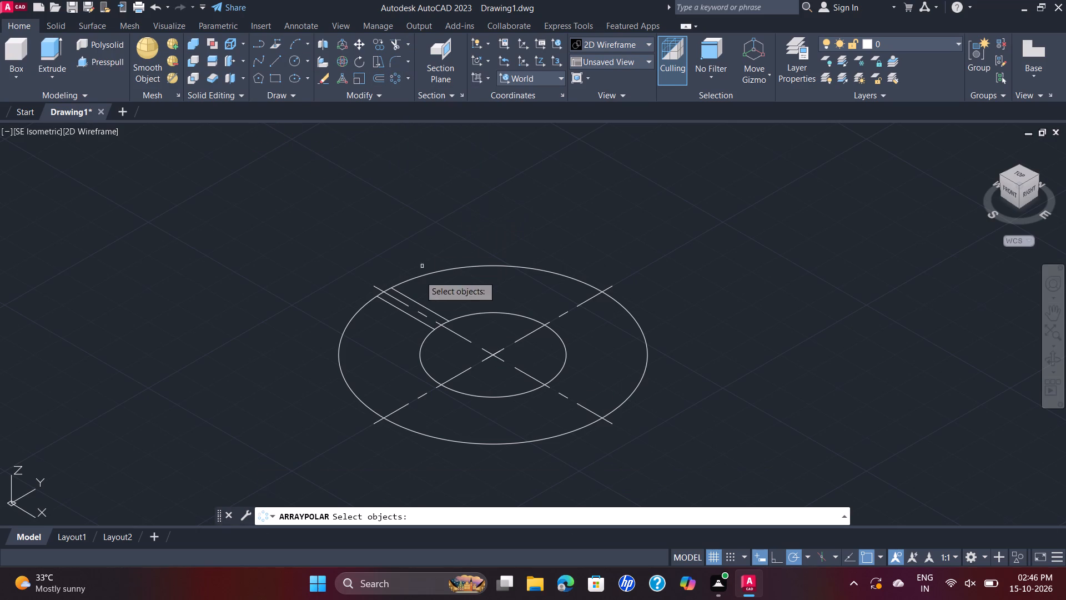
left_click(406, 314)
left_click(419, 305)
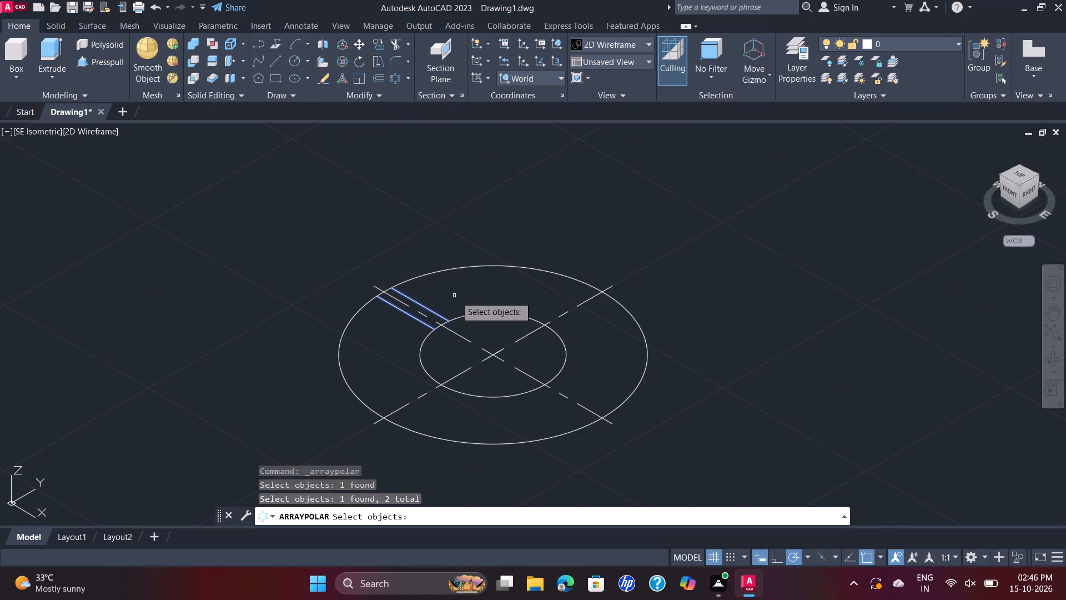
right_click(489, 300)
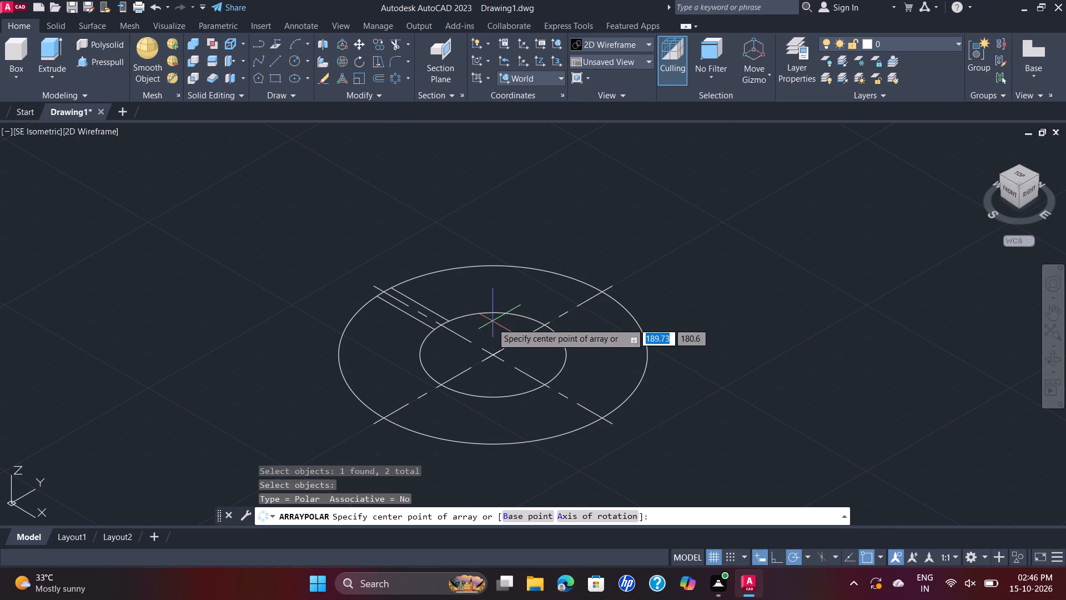
left_click(492, 354)
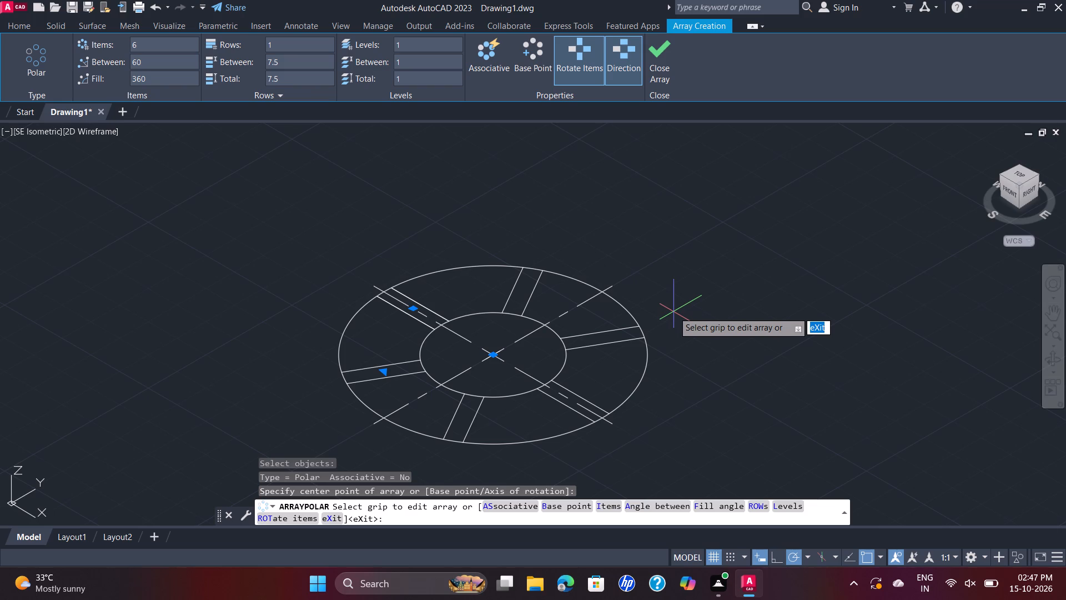
left_click(698, 294)
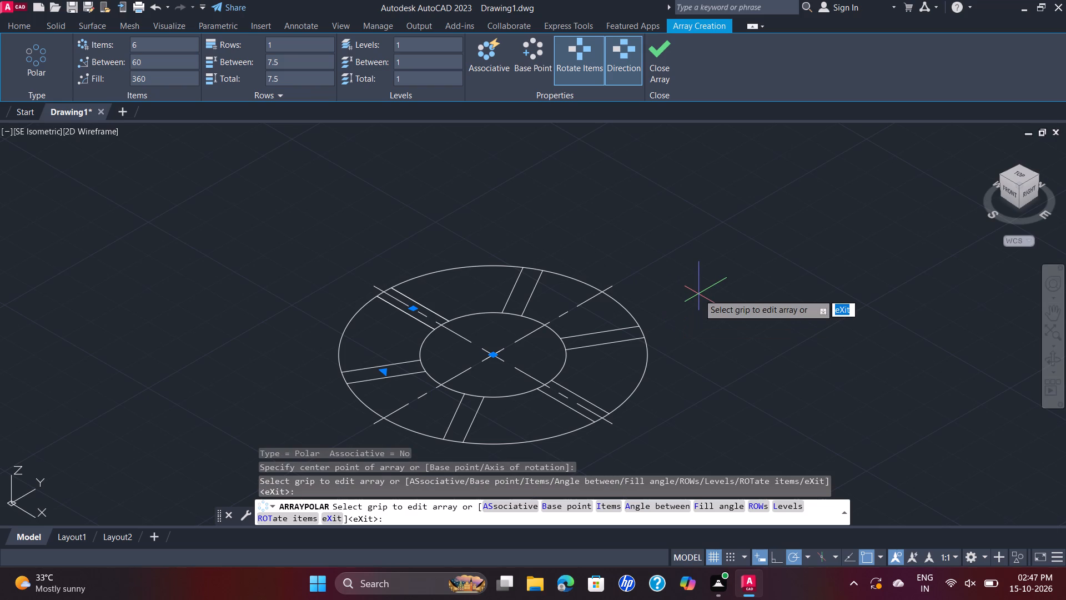
key("Escape")
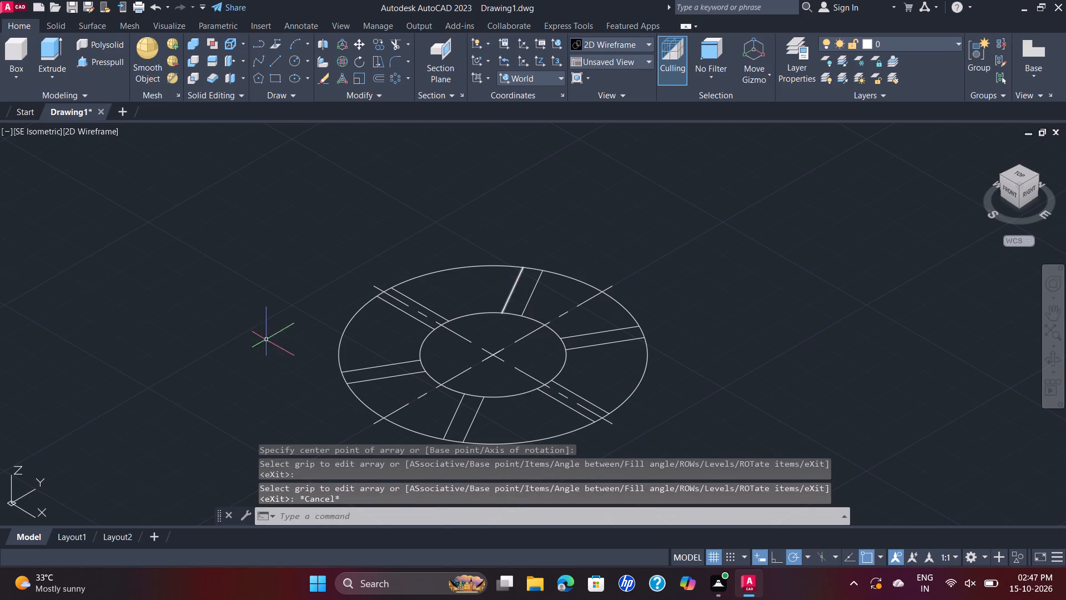
Trim the 36 mm circle's arcs between the paired lines of all six radial strips, opening each strip to the central area.
left_click(395, 48)
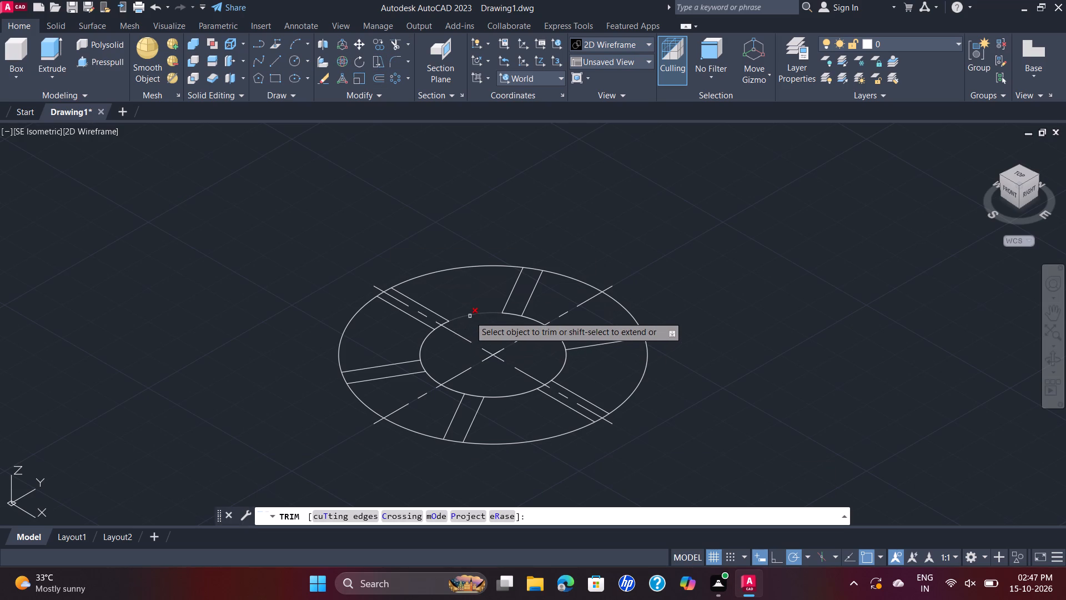
scroll(437, 326, "up", 2)
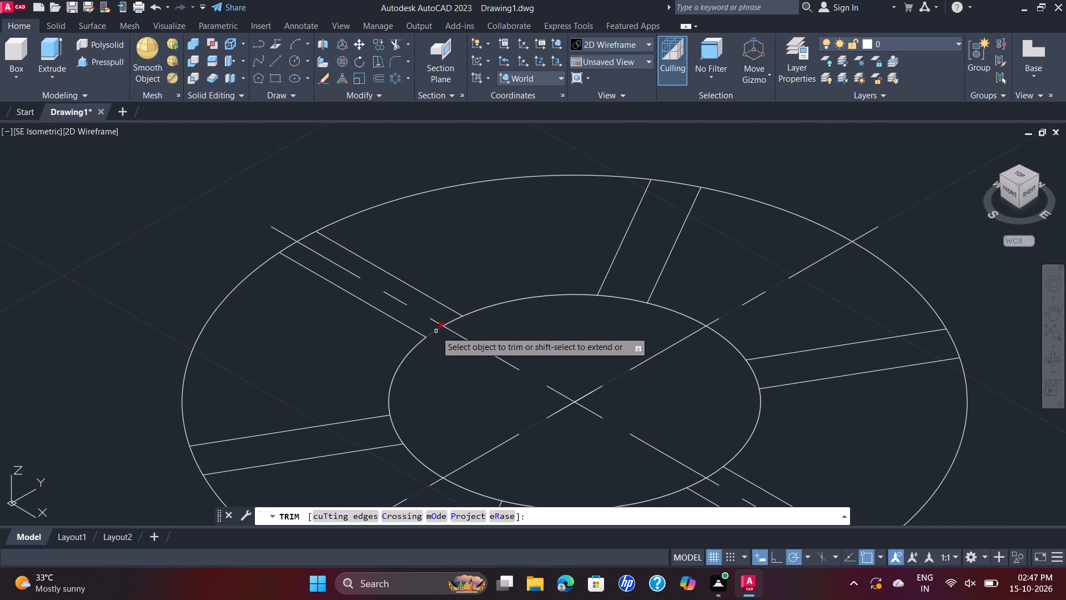
left_click(436, 331)
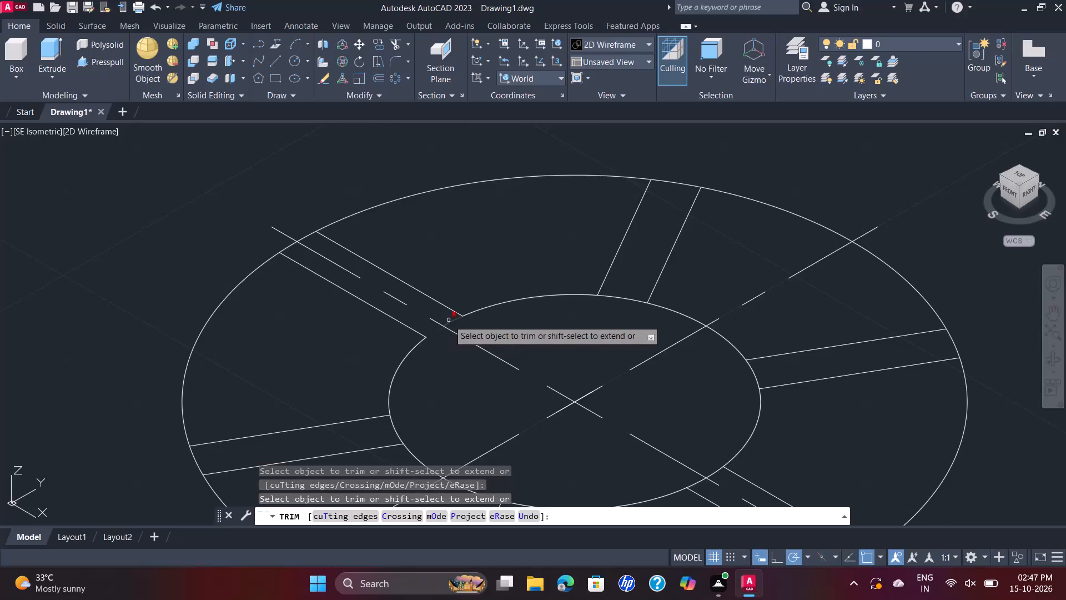
left_click(450, 320)
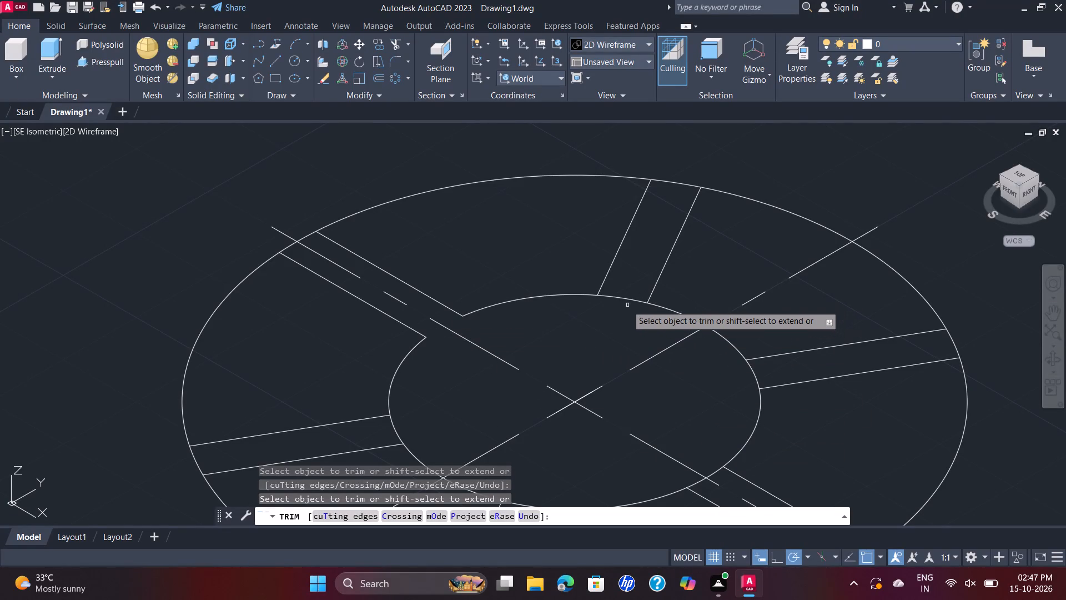
left_click(632, 299)
scroll(632, 299, "down", 2)
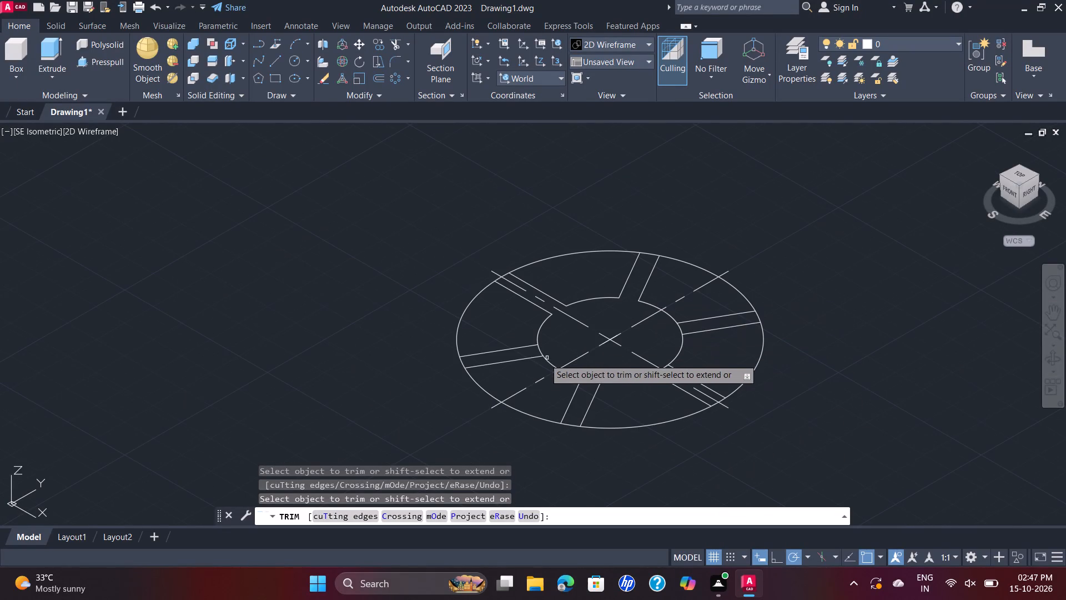
left_click(540, 348)
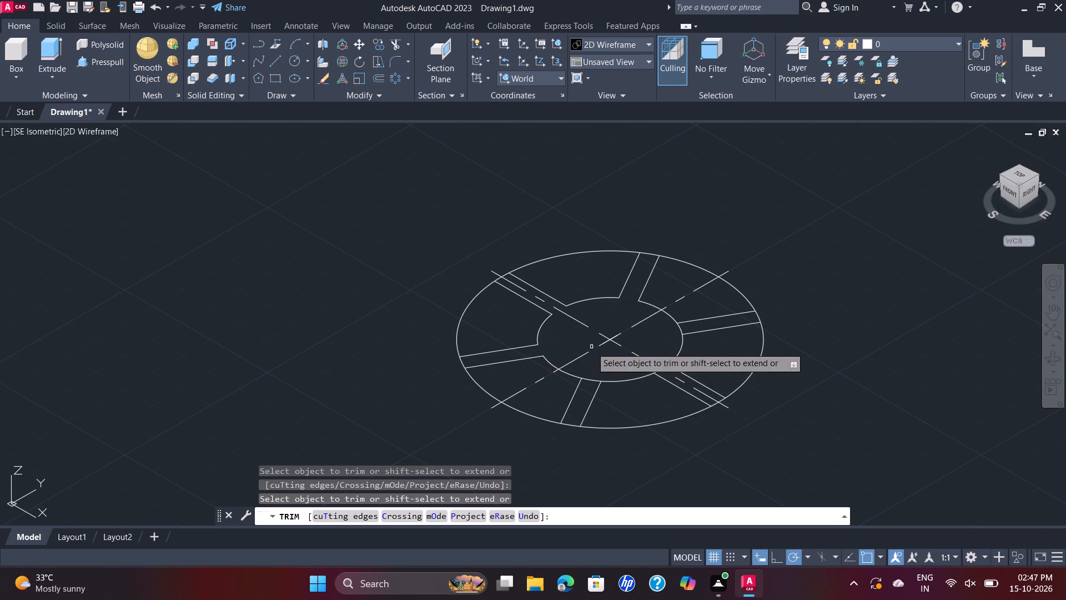
left_click(587, 379)
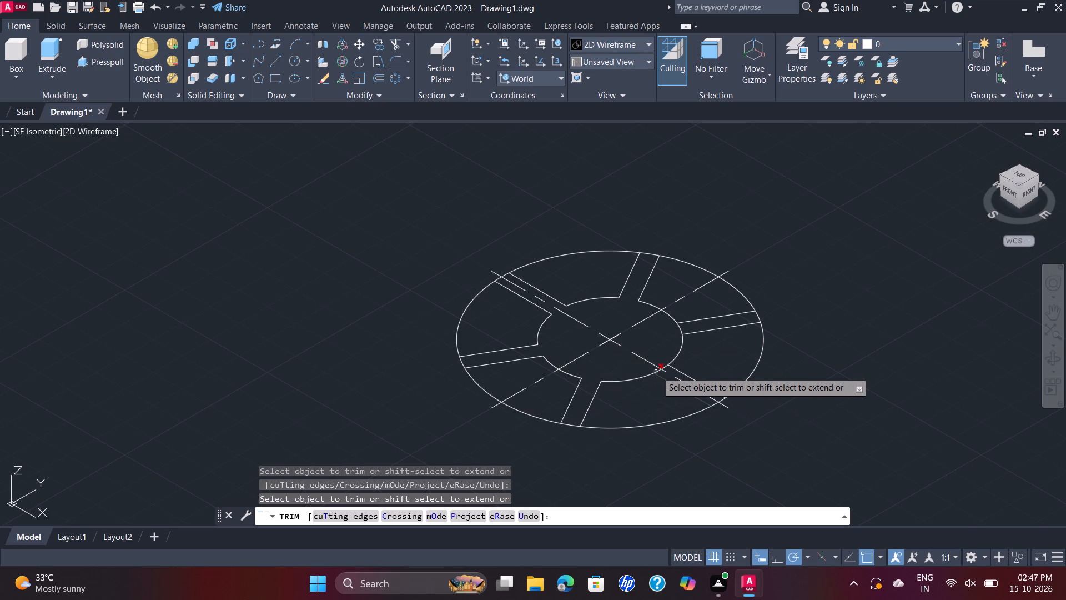
scroll(660, 372, "up", 3)
left_click(653, 370)
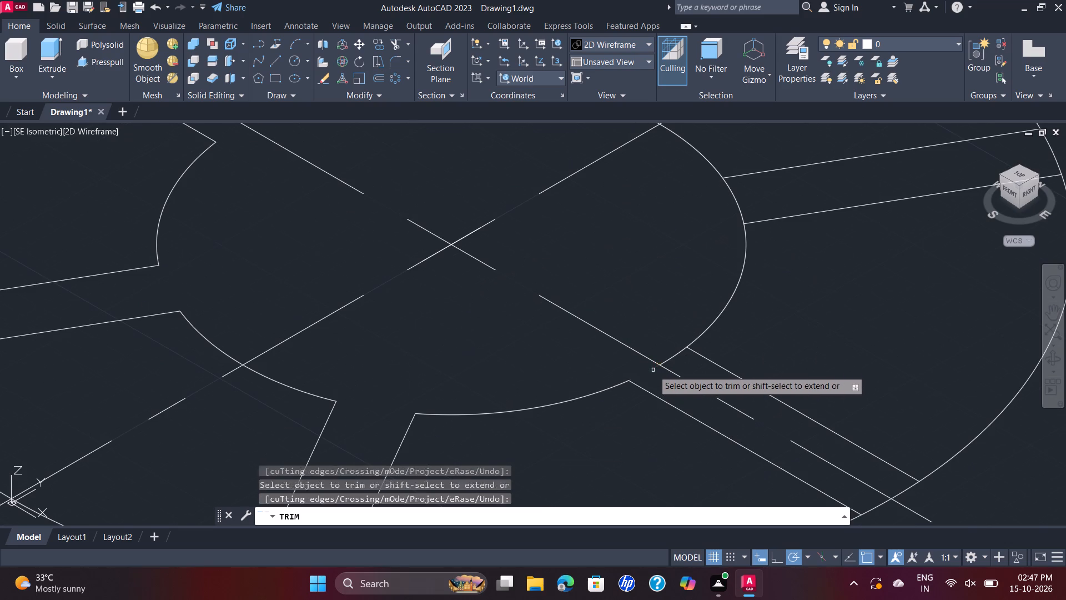
left_click(667, 361)
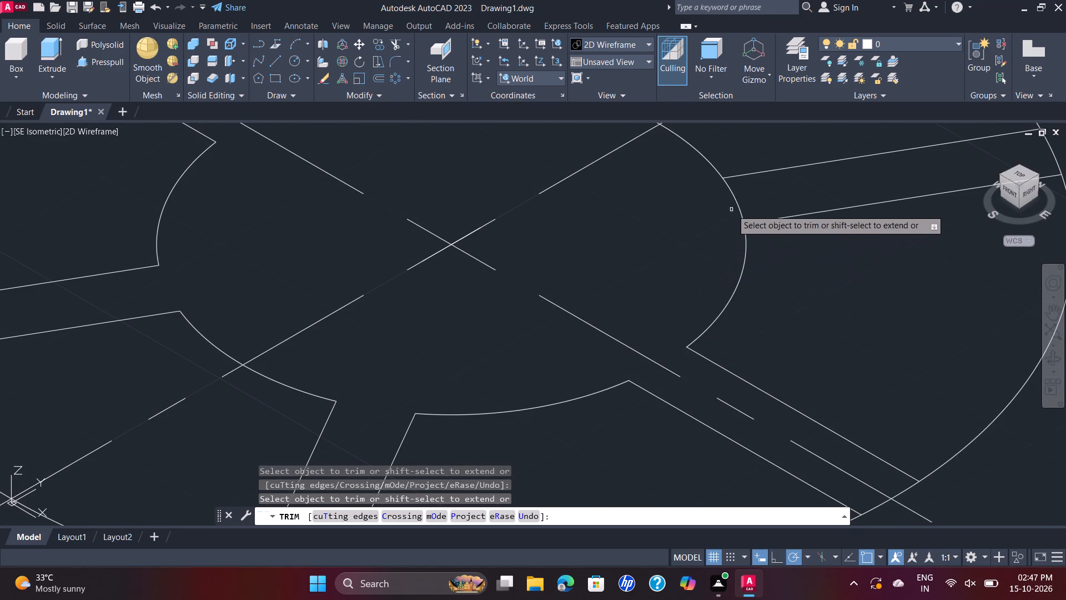
left_click(740, 206)
scroll(741, 204, "down", 2)
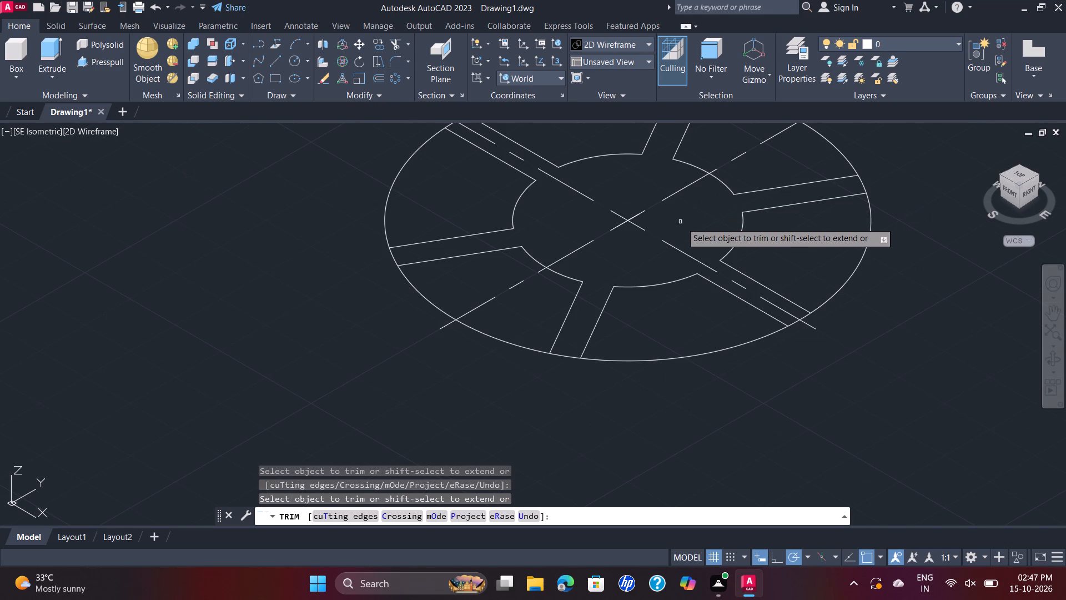
middle_click_drag(693, 223, 688, 320)
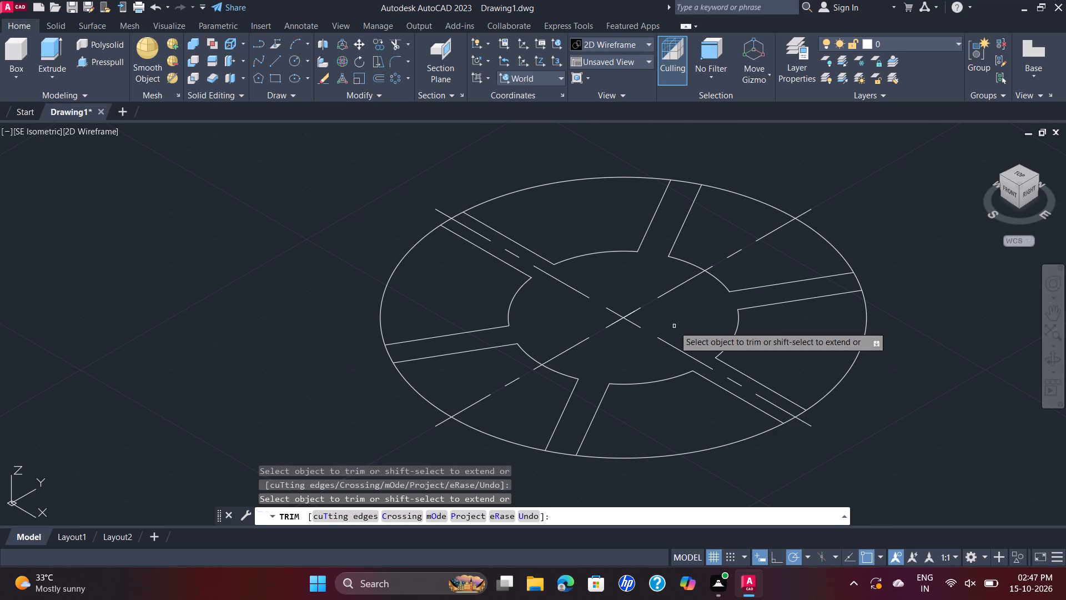
key("Escape")
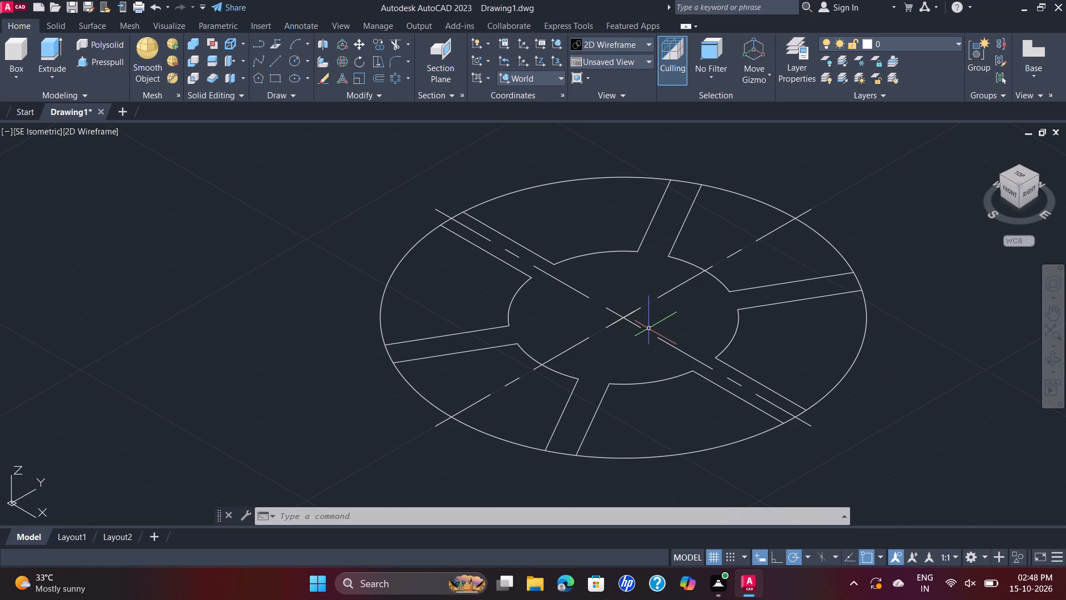
Delete the centre mark and the leftover short line pieces at the shared centre.
left_click(660, 339)
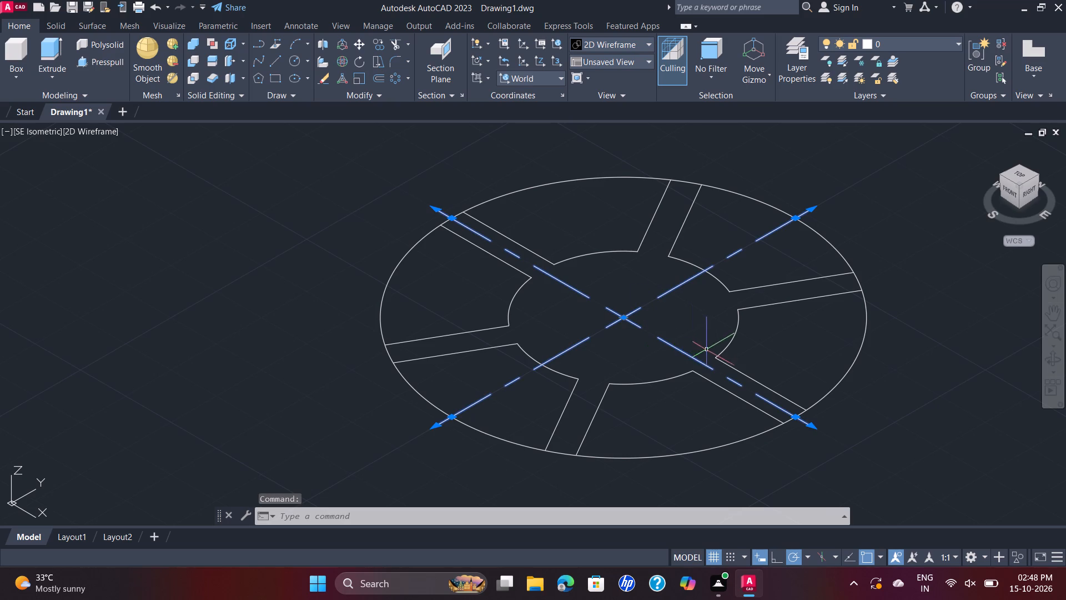
key("Delete")
left_click(623, 318)
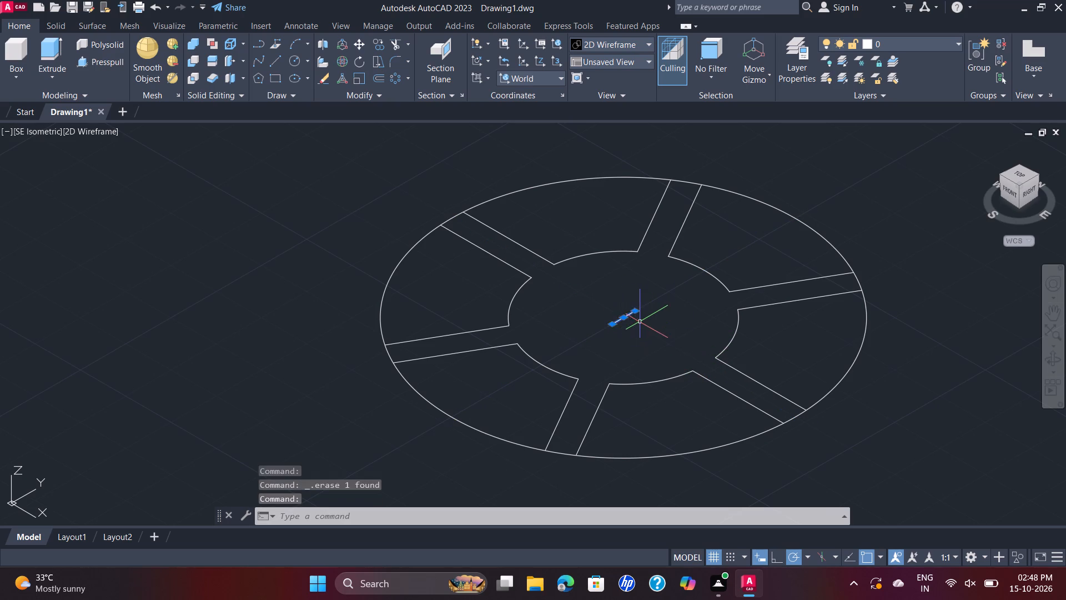
key("Delete")
left_click(629, 314)
key("Delete")
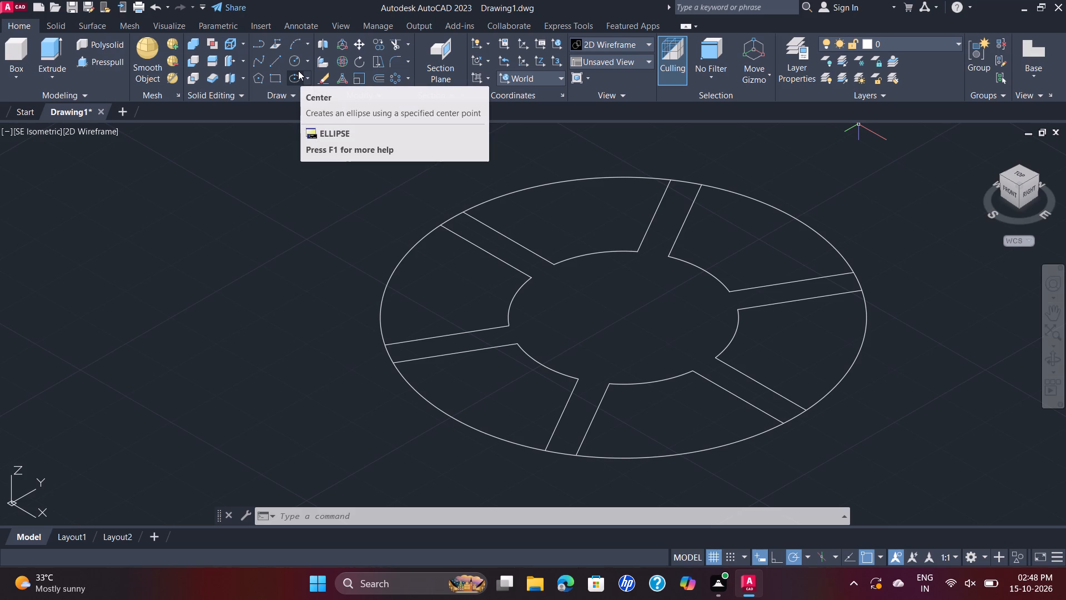
Join the six radial strips' lines and the central arcs of the wheel profile using Join on the whole sketch.
scroll(479, 219, "down", 1)
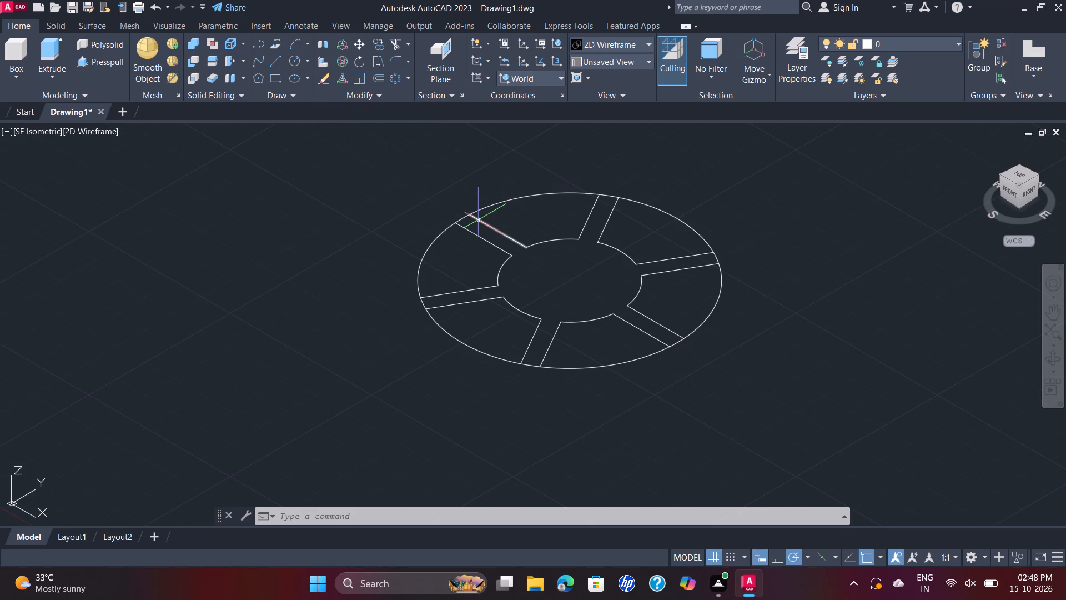
scroll(477, 219, "up", 1)
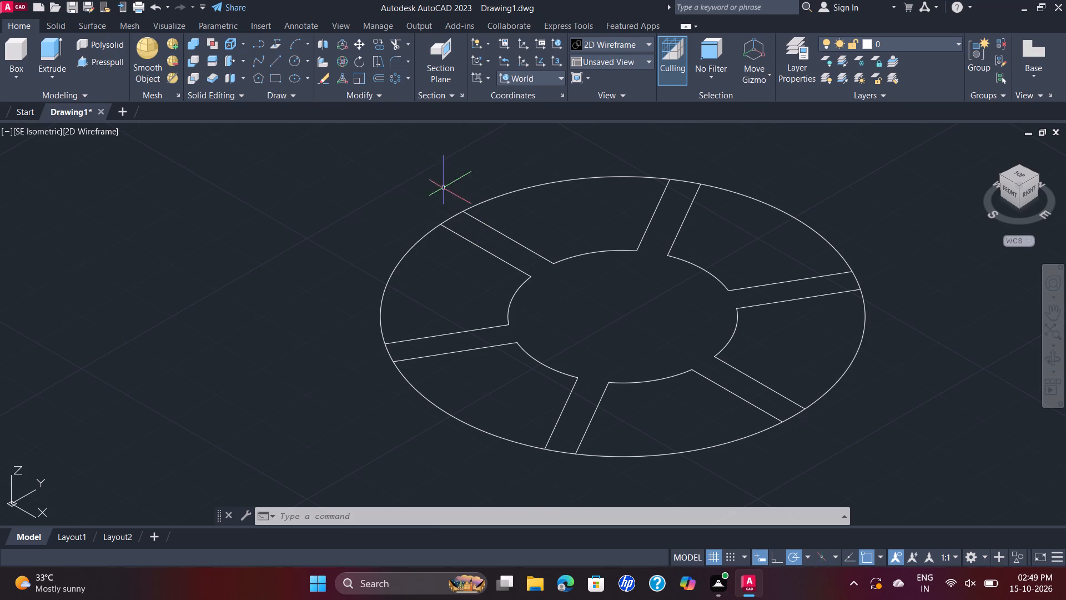
left_click(304, 133)
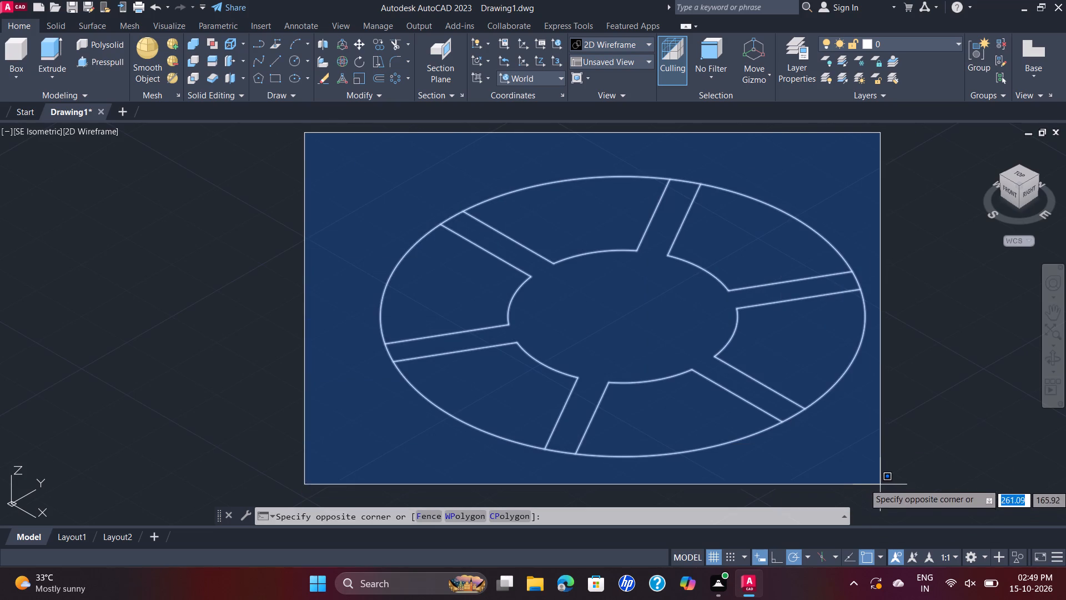
left_click(881, 477)
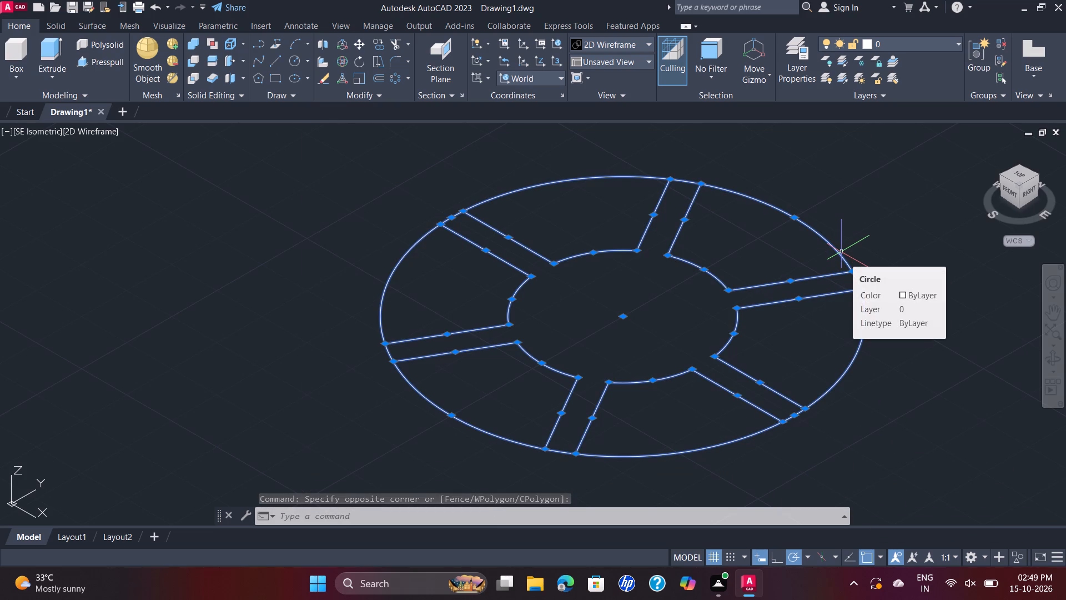
key("j")
key("Return")
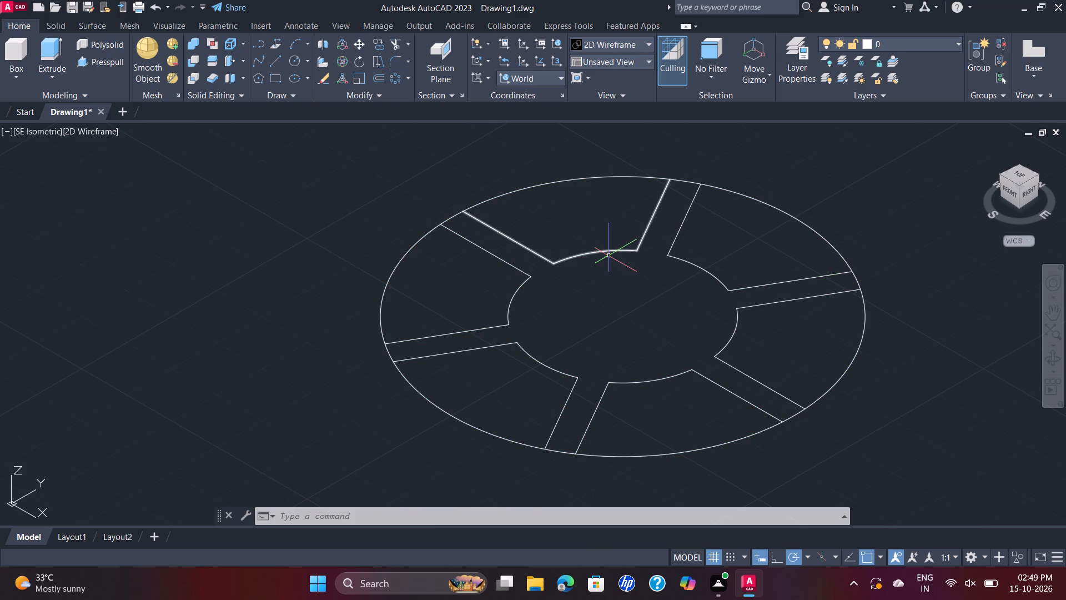
Draw a 107 mm diameter circle around the profile, centred on the existing circle's centre.
scroll(610, 249, "down", 2)
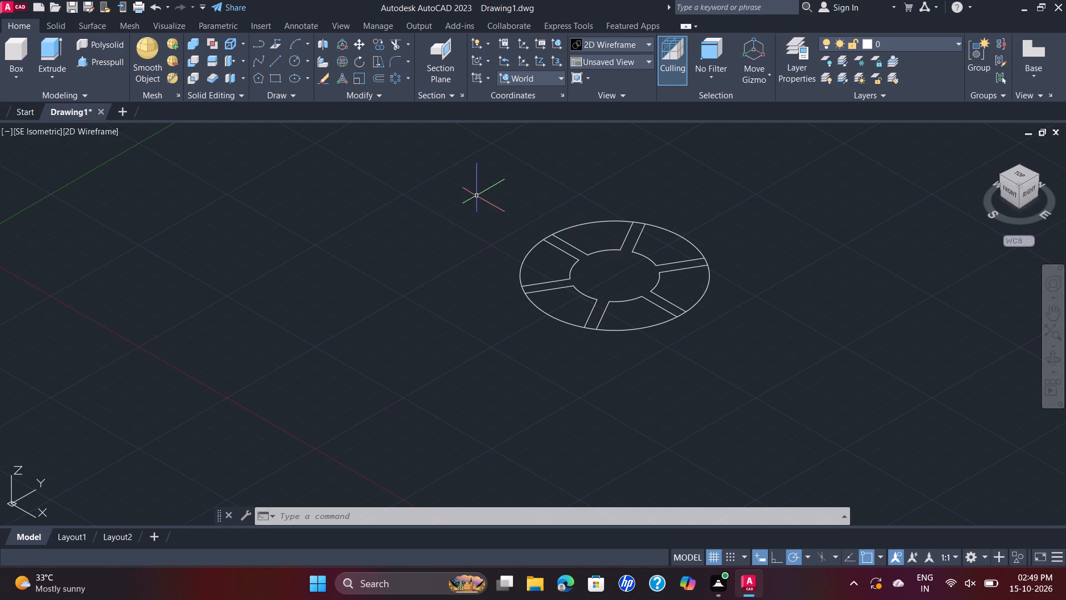
left_click(297, 62)
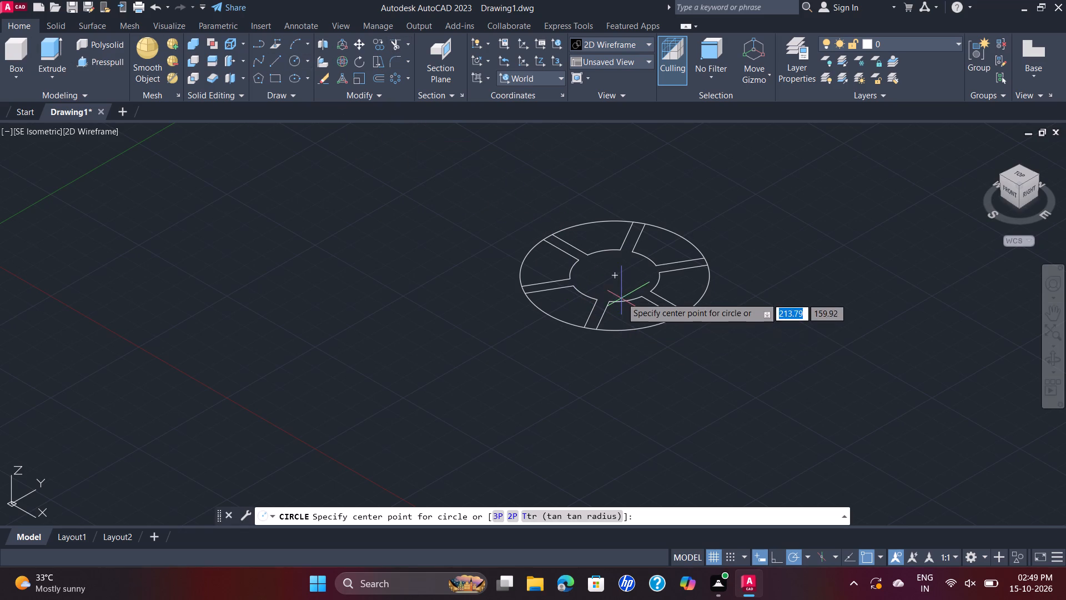
left_click(615, 276)
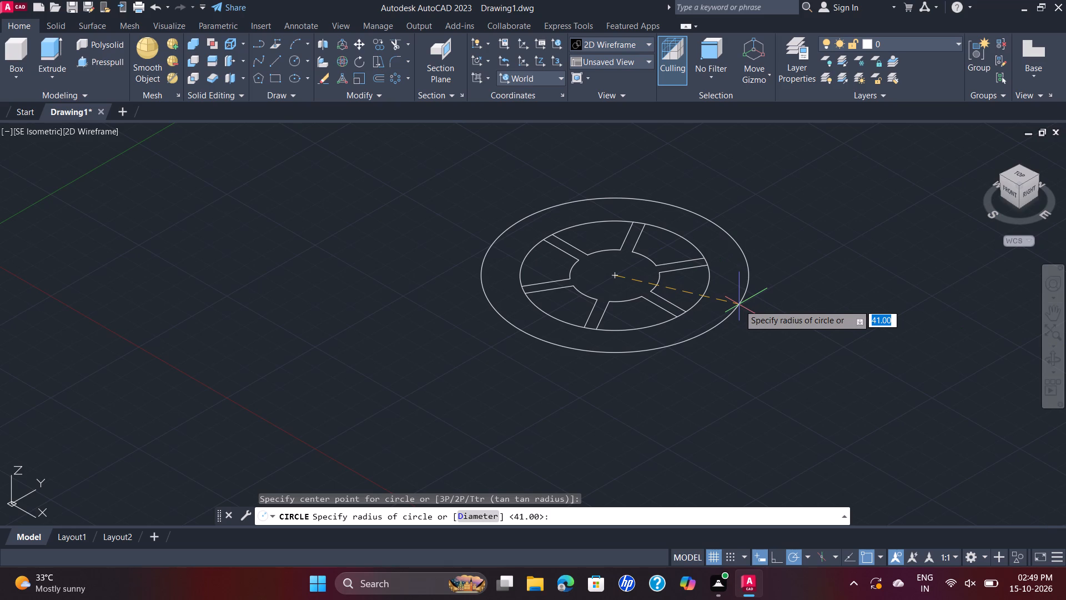
key("d")
key("Return")
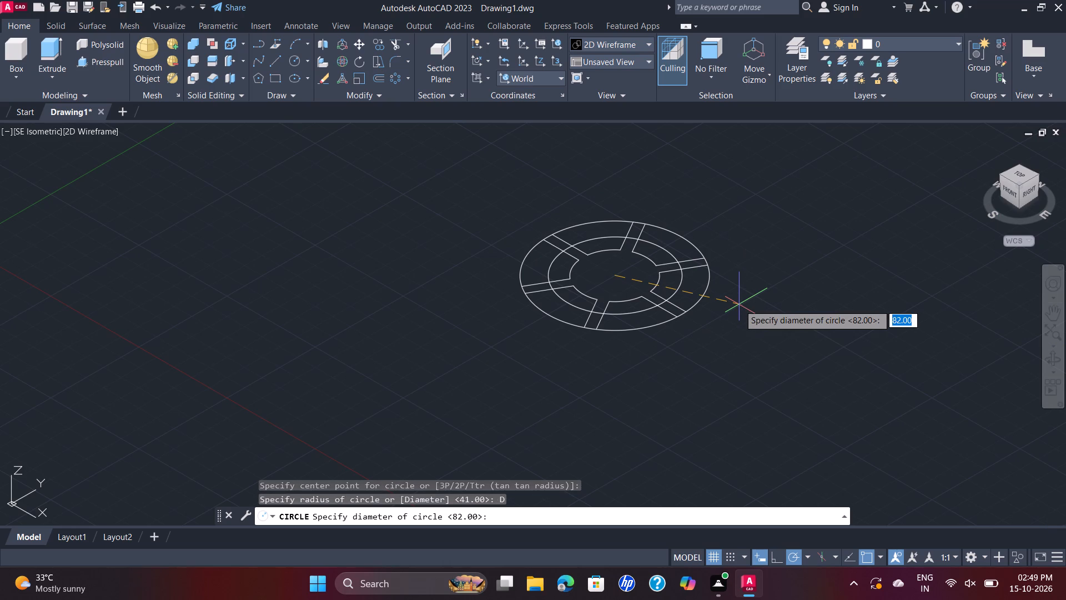
type("107")
key("Return")
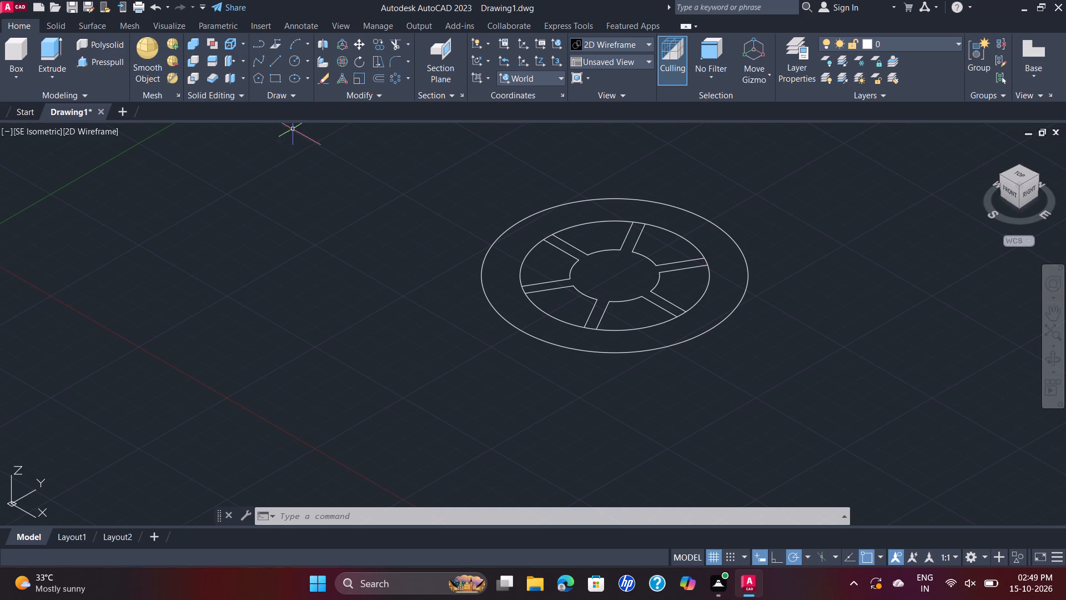
Draw a 132 mm diameter circle on the same shared centre.
left_click(294, 61)
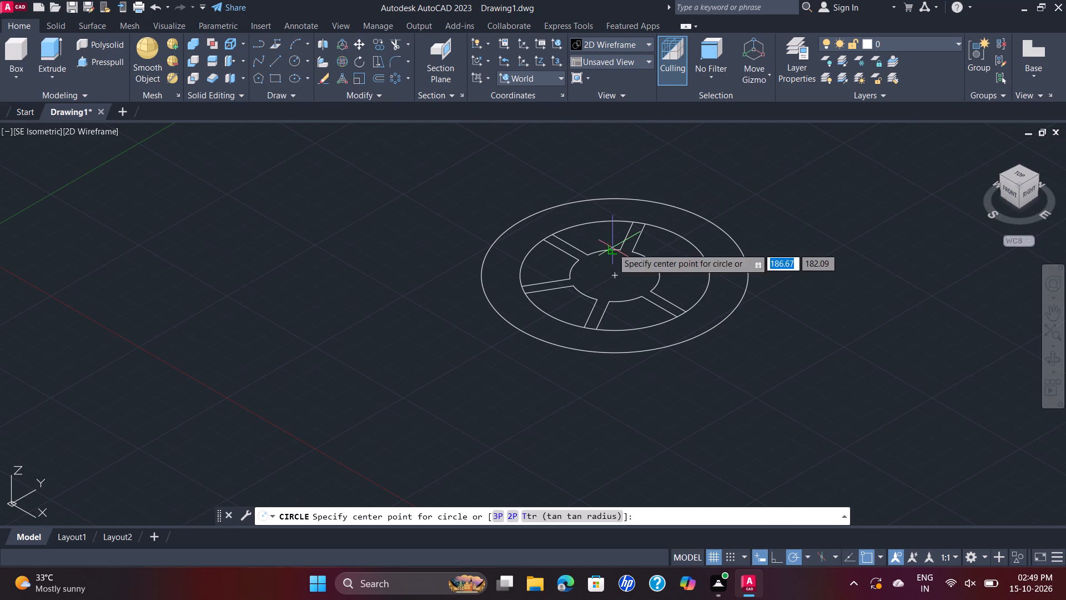
left_click(614, 277)
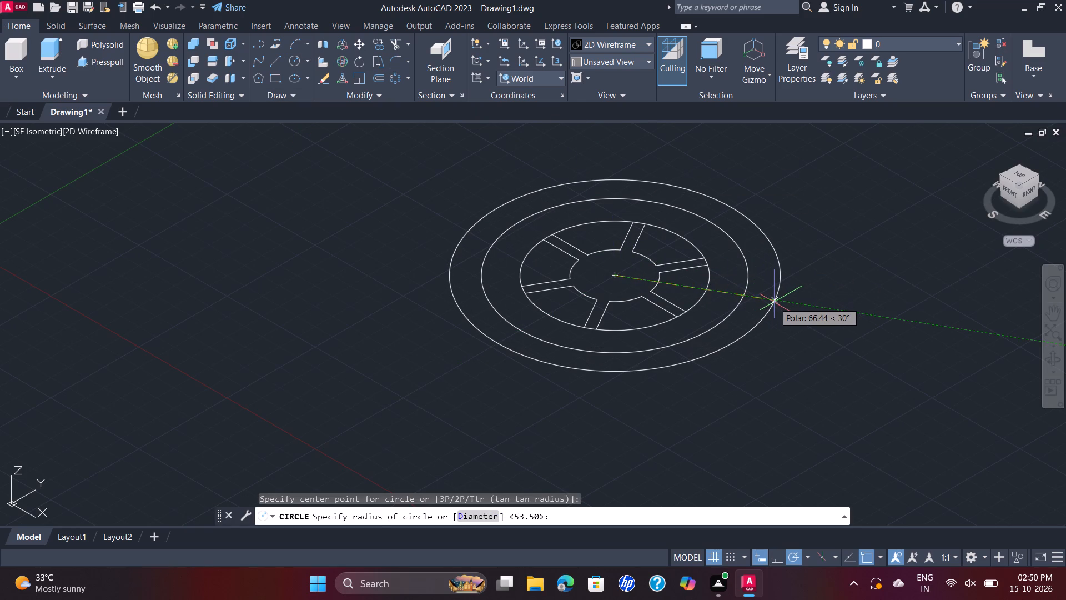
key("d")
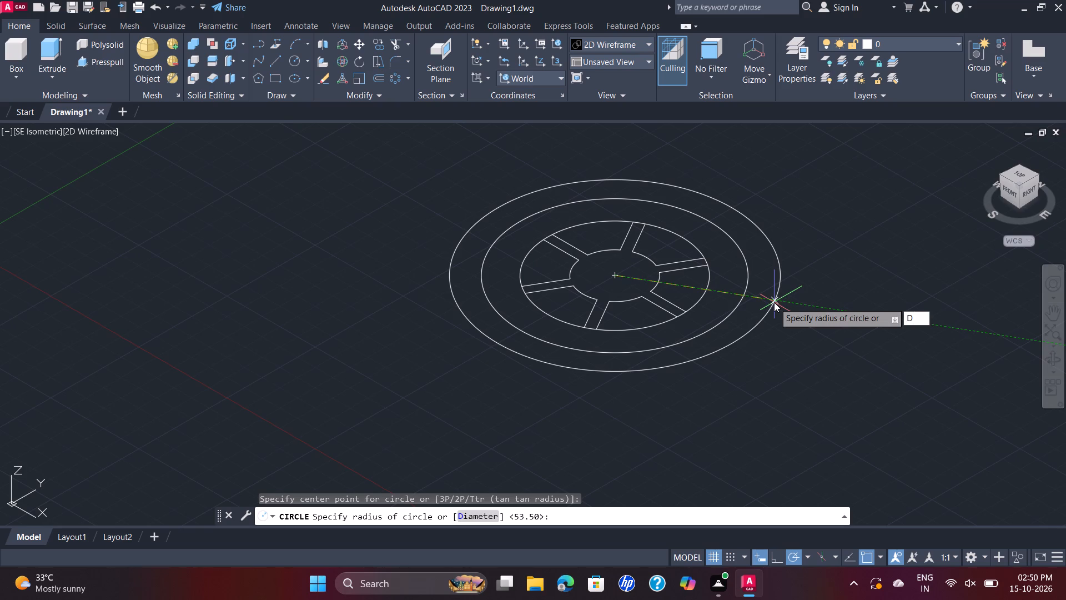
key("Return")
type("132")
key("Return")
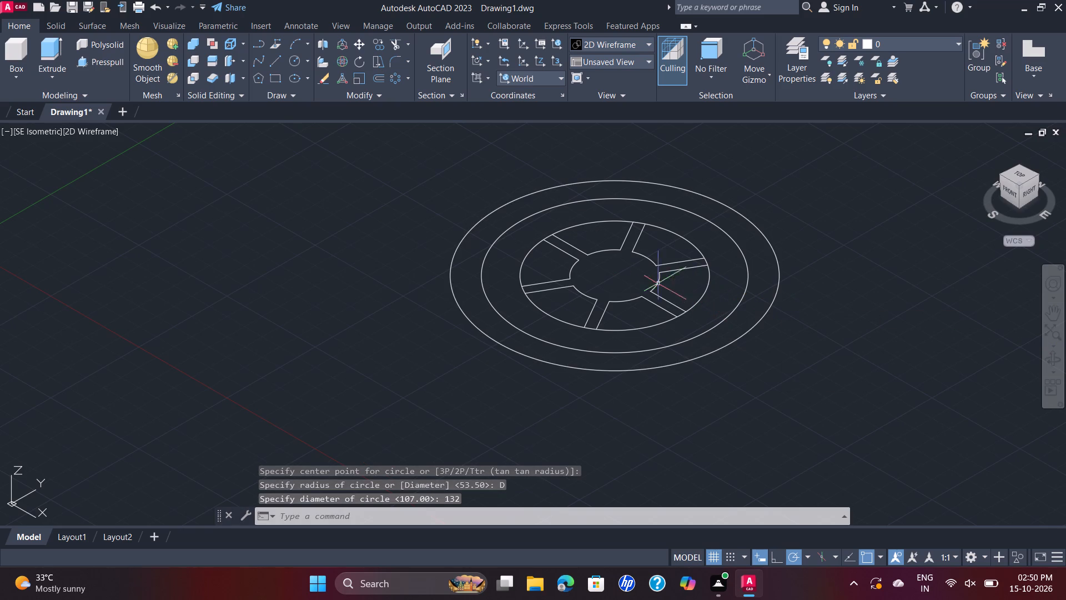
Move the 76 mm circle and all its strip profiles about 128.5 mm at 58 degrees, clear of the two large circles.
left_click(541, 223)
left_click(728, 312)
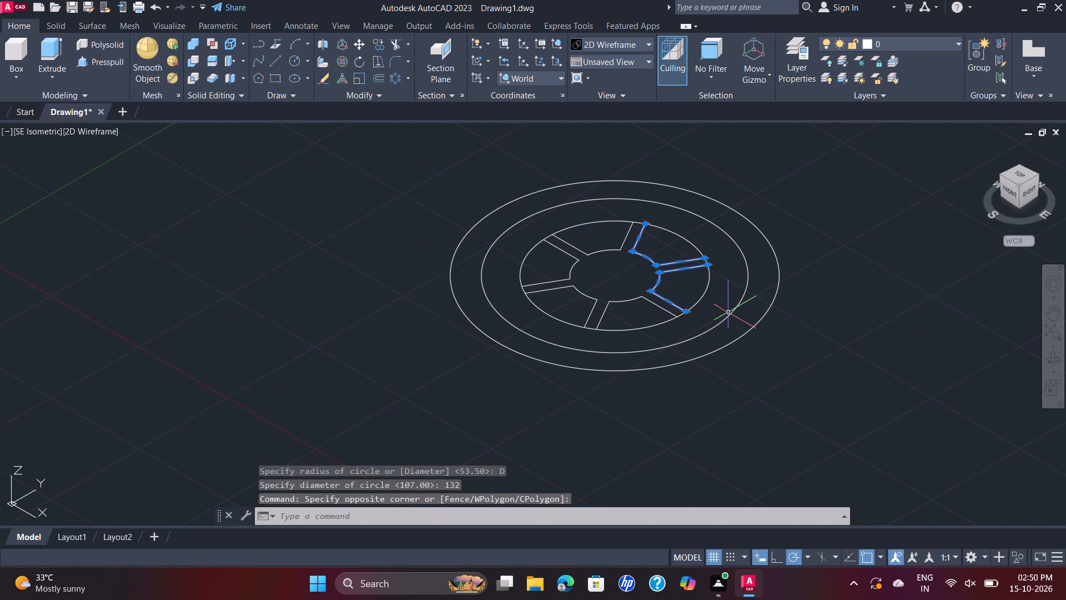
left_click(731, 282)
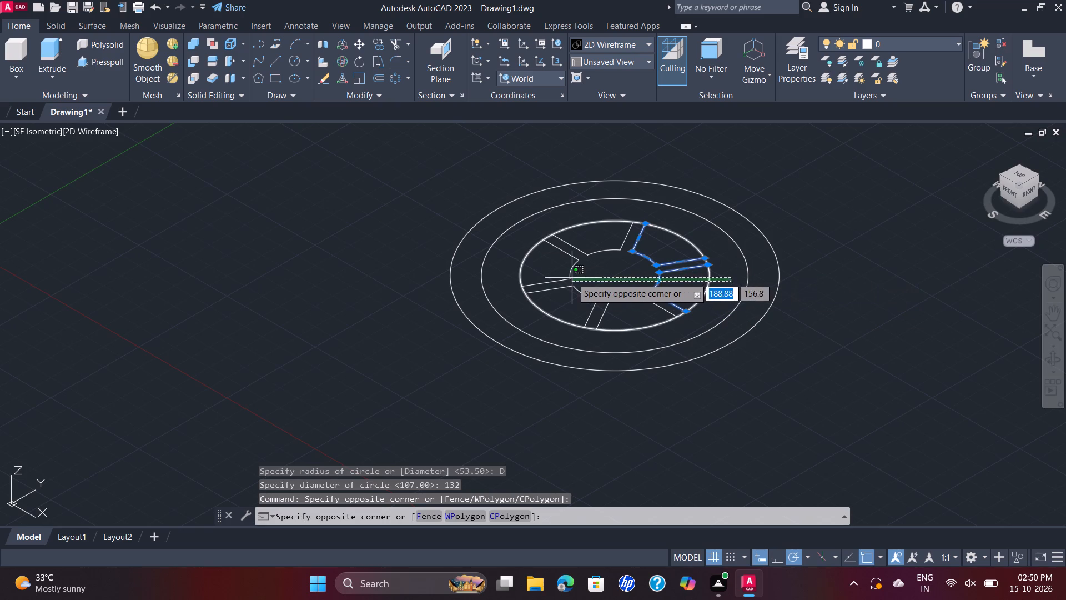
left_click(579, 244)
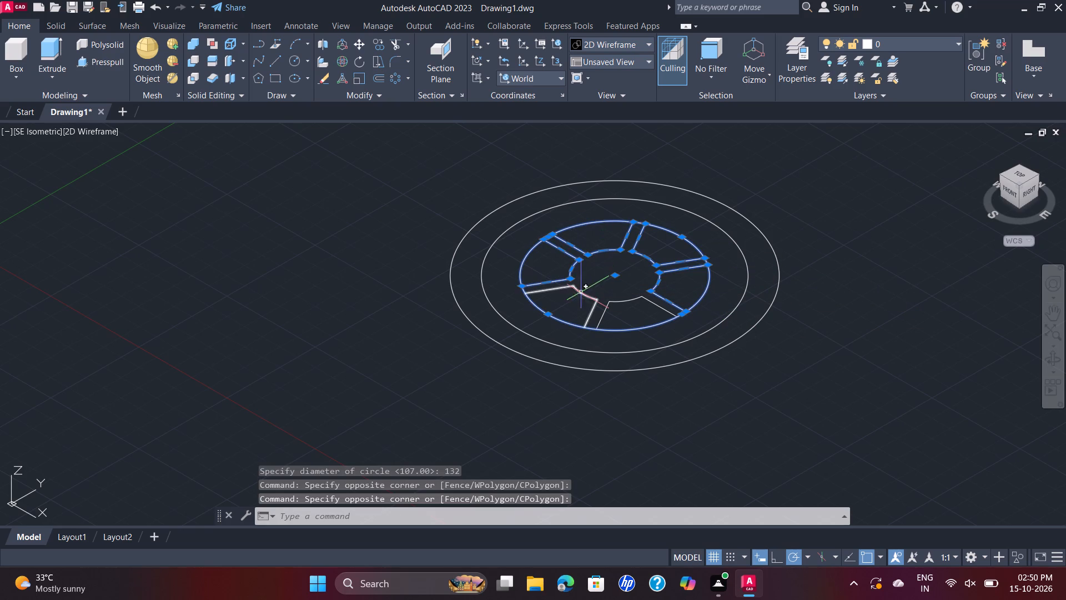
left_click(581, 293)
left_click(619, 299)
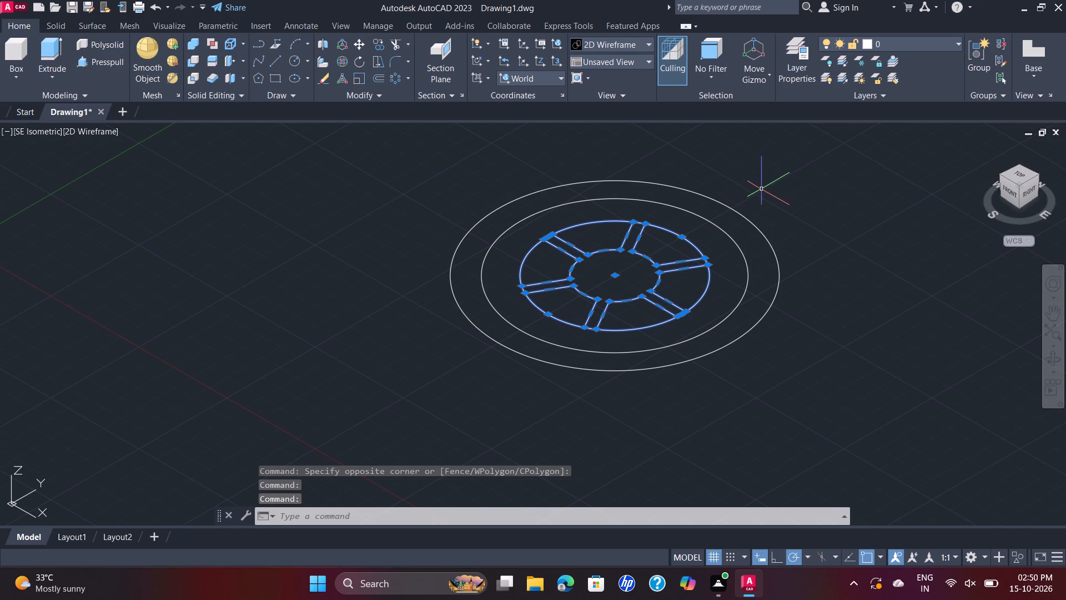
left_click(360, 48)
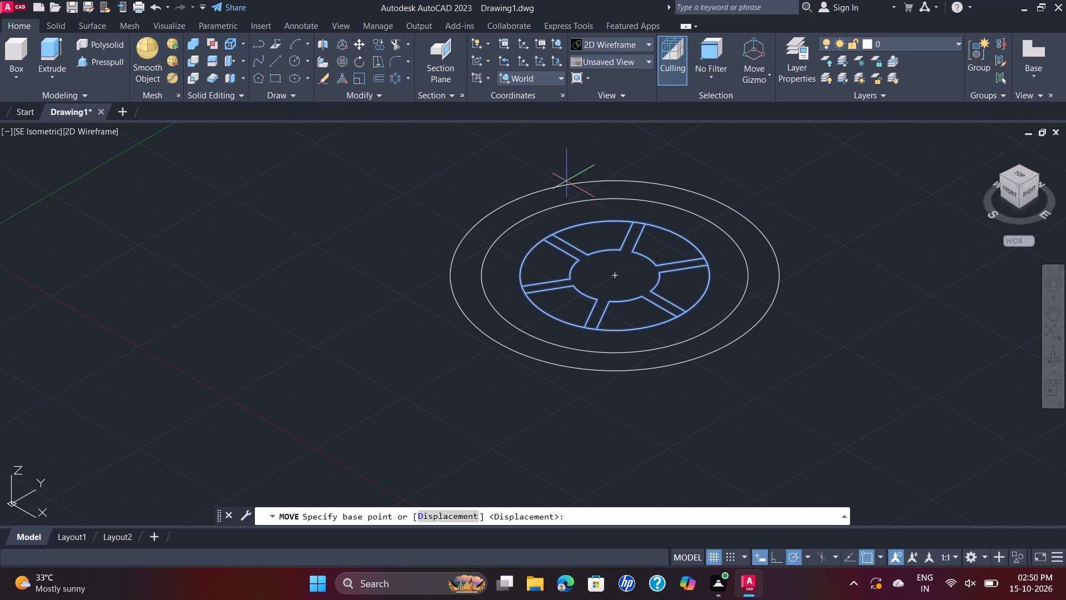
left_click(611, 276)
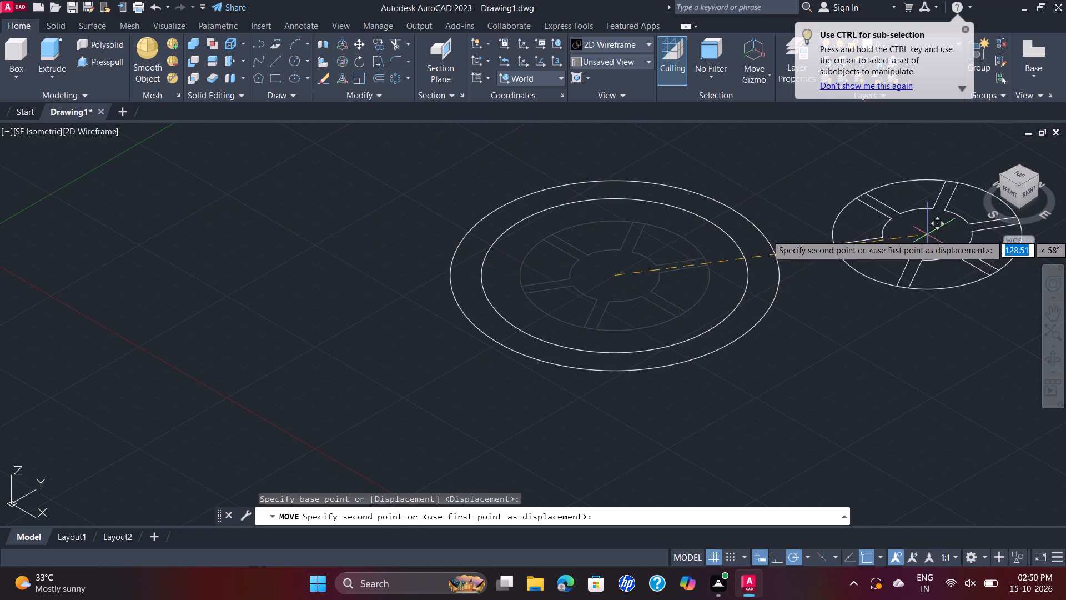
left_click(927, 234)
Add a centre mark to the 132 mm circle.
middle_click_drag(756, 194, 681, 269)
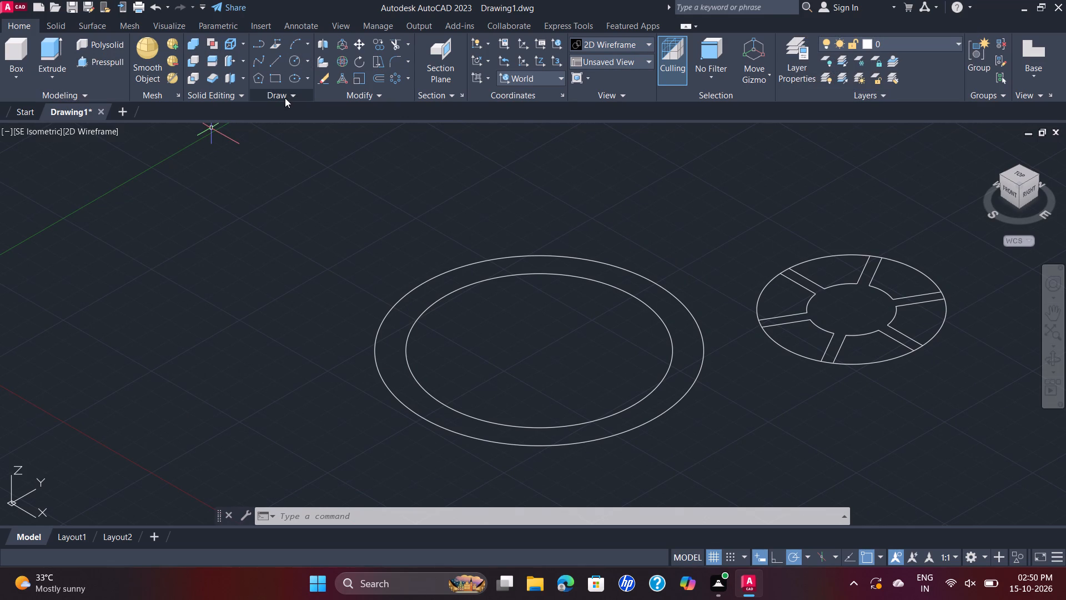
type("CM")
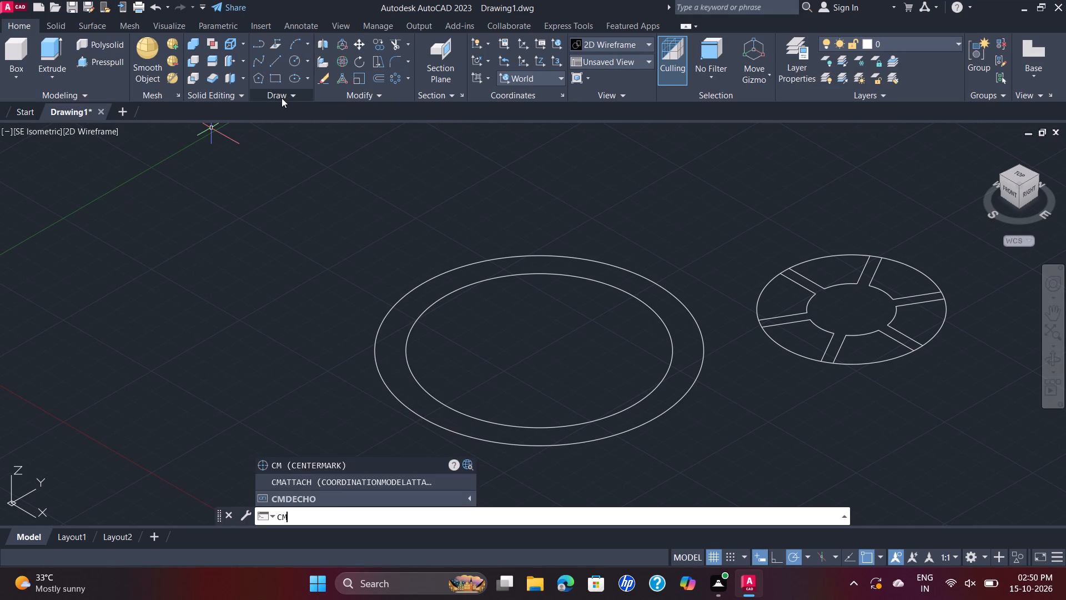
key("Return")
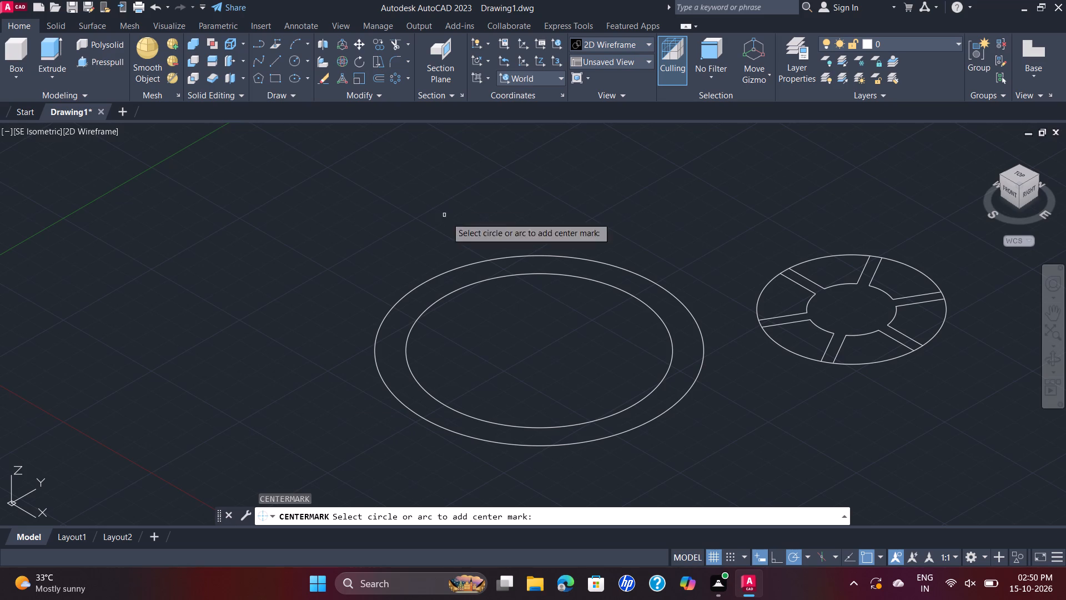
left_click(458, 268)
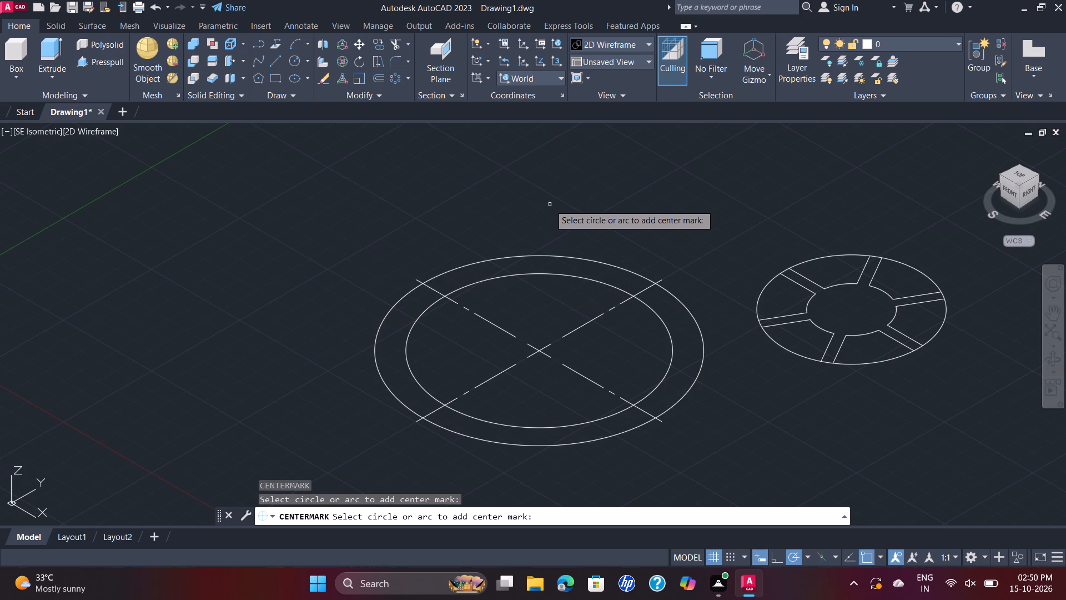
key("Escape")
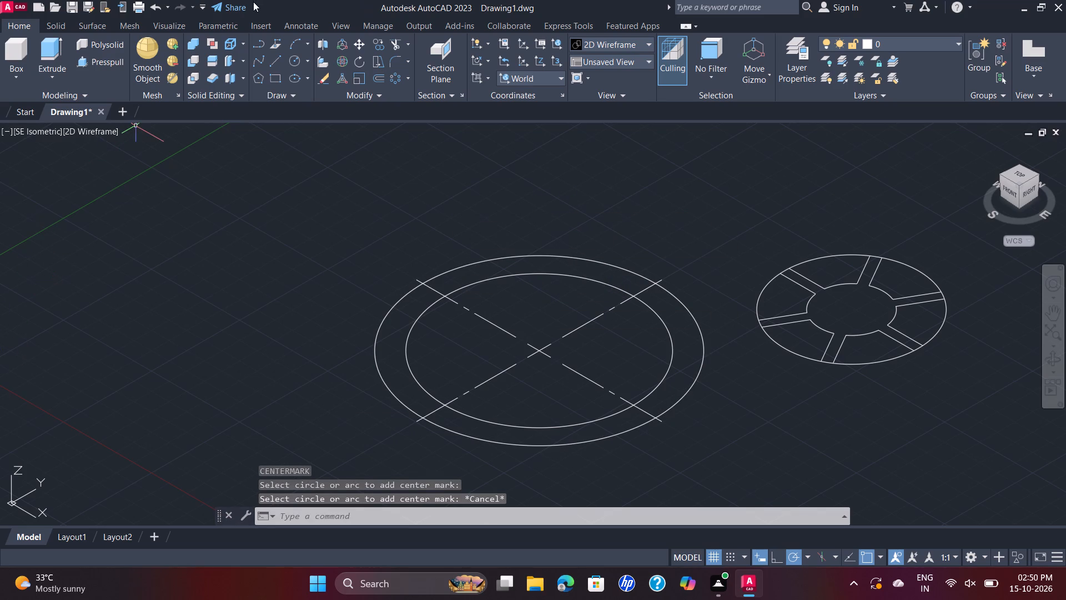
Draw a line about 118 mm long at 150 degrees from the two large circles' centre, extending beyond the outer circle.
left_click(278, 68)
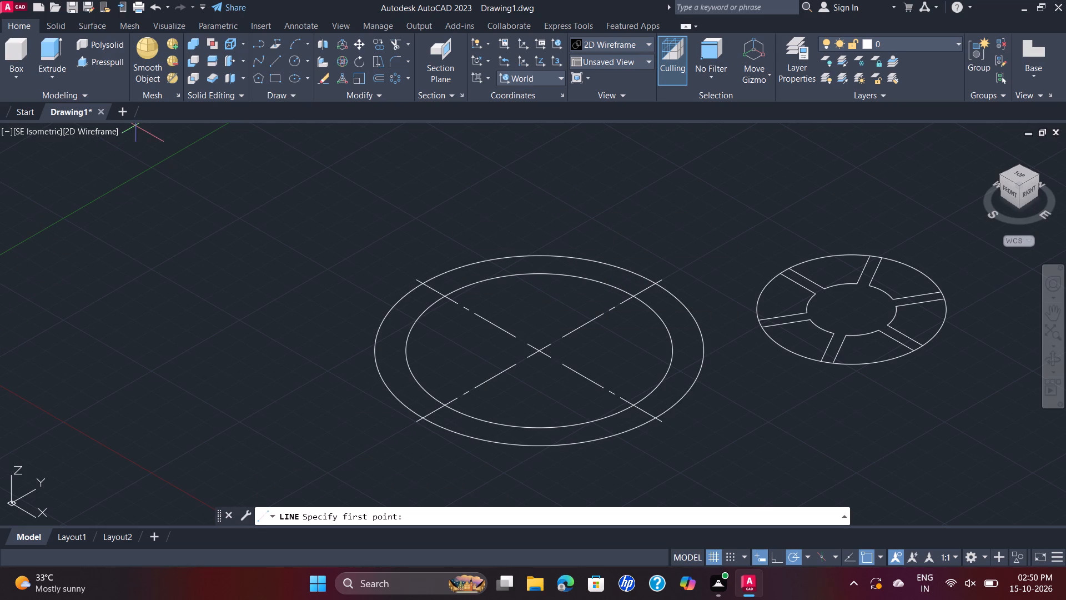
left_click(539, 352)
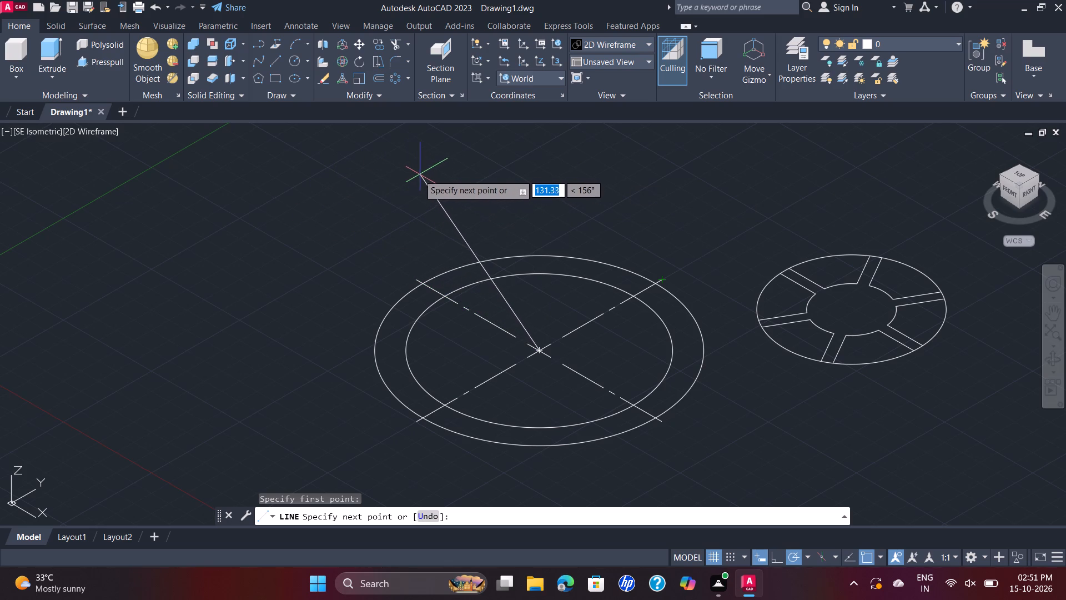
scroll(400, 183, "up", 3)
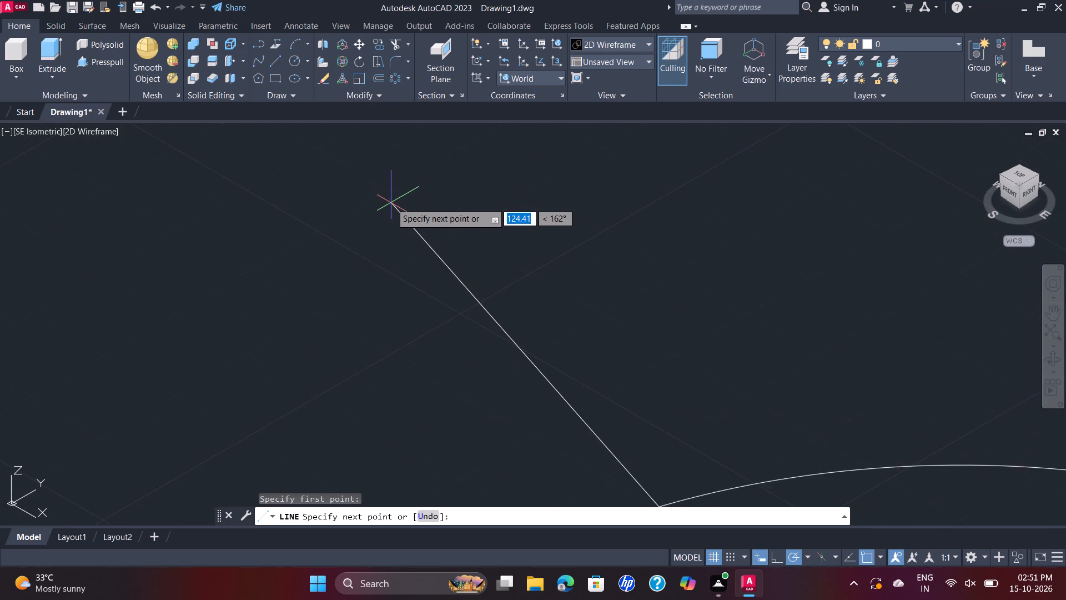
scroll(391, 203, "up", 1)
scroll(391, 203, "down", 2)
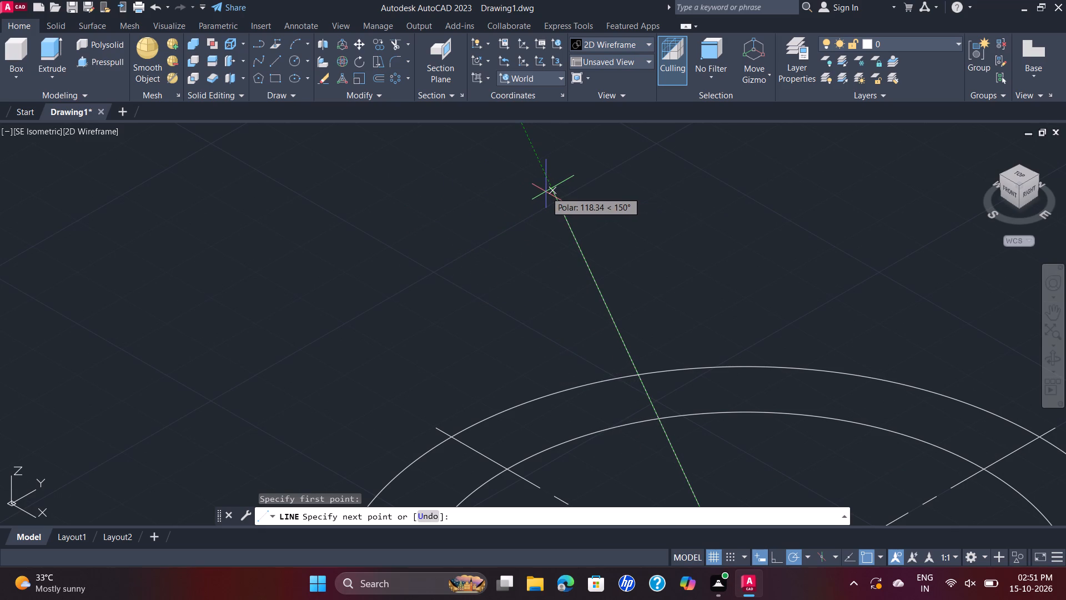
scroll(546, 192, "down", 1)
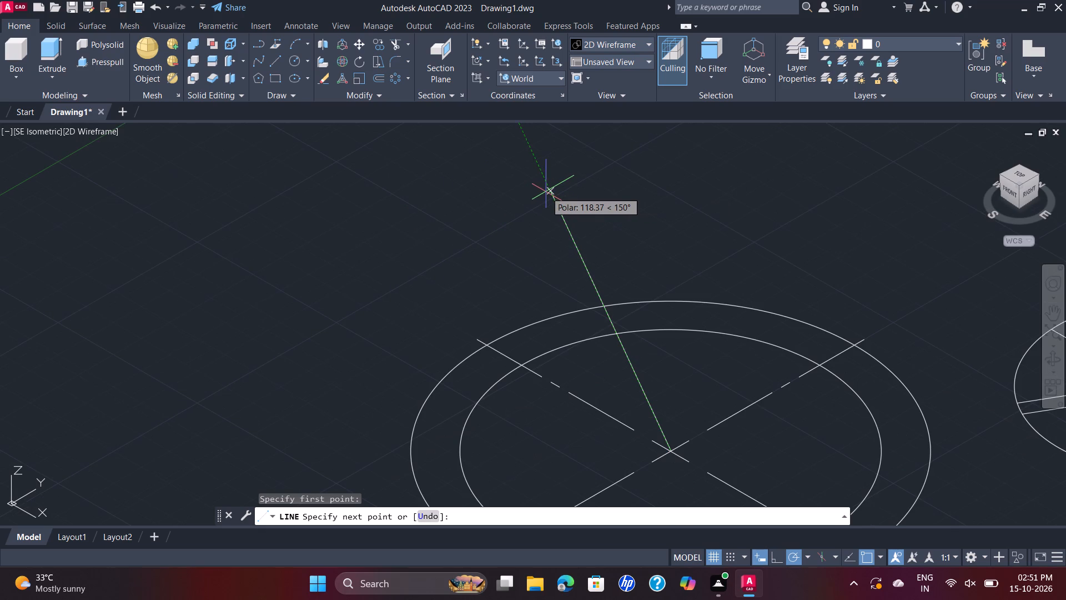
left_click(546, 192)
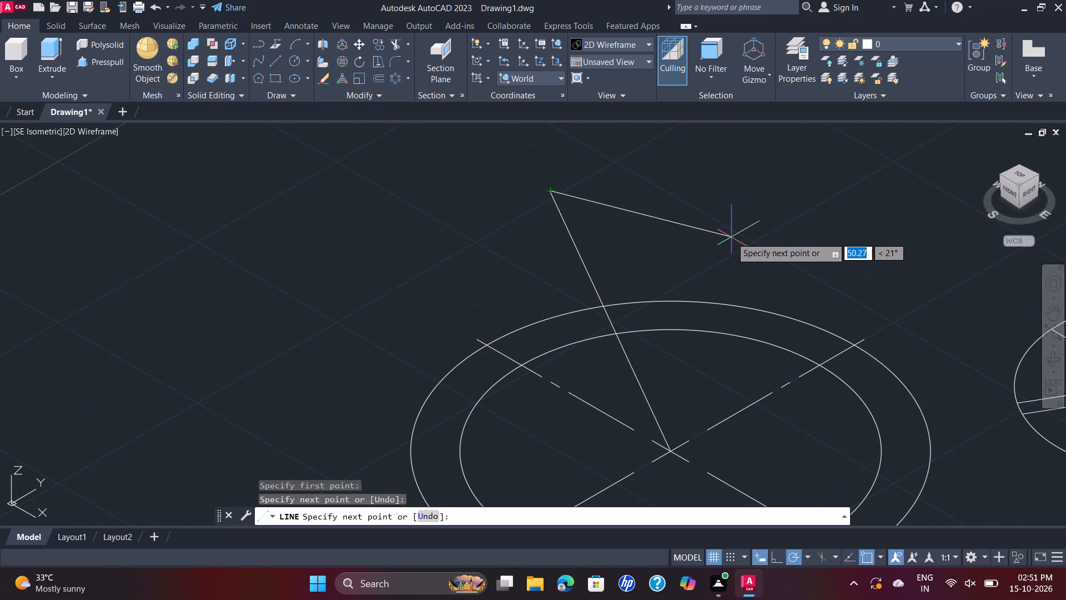
key("Escape")
key("Escape")
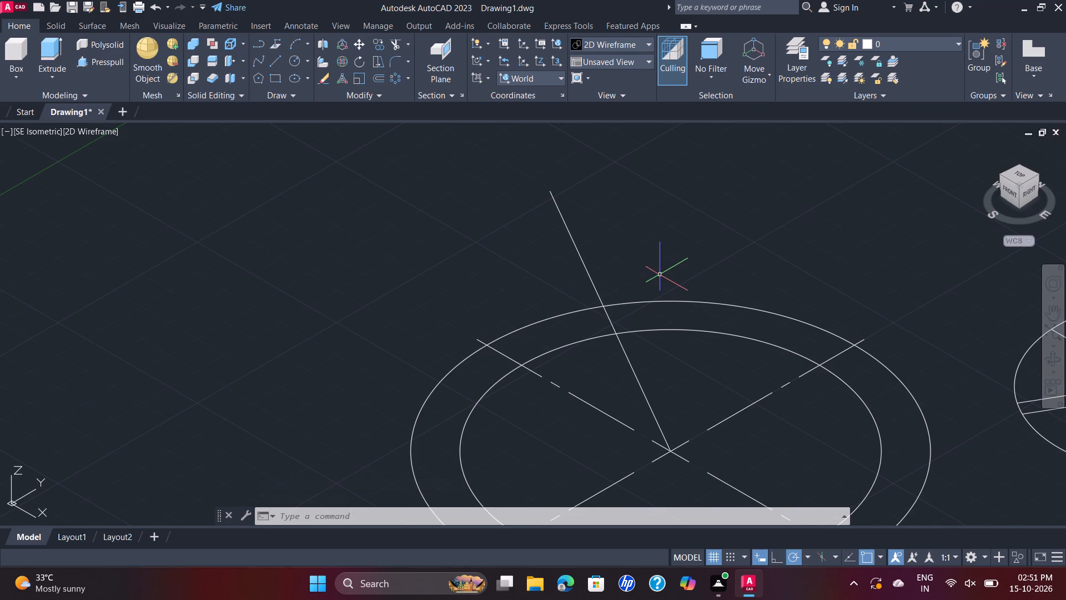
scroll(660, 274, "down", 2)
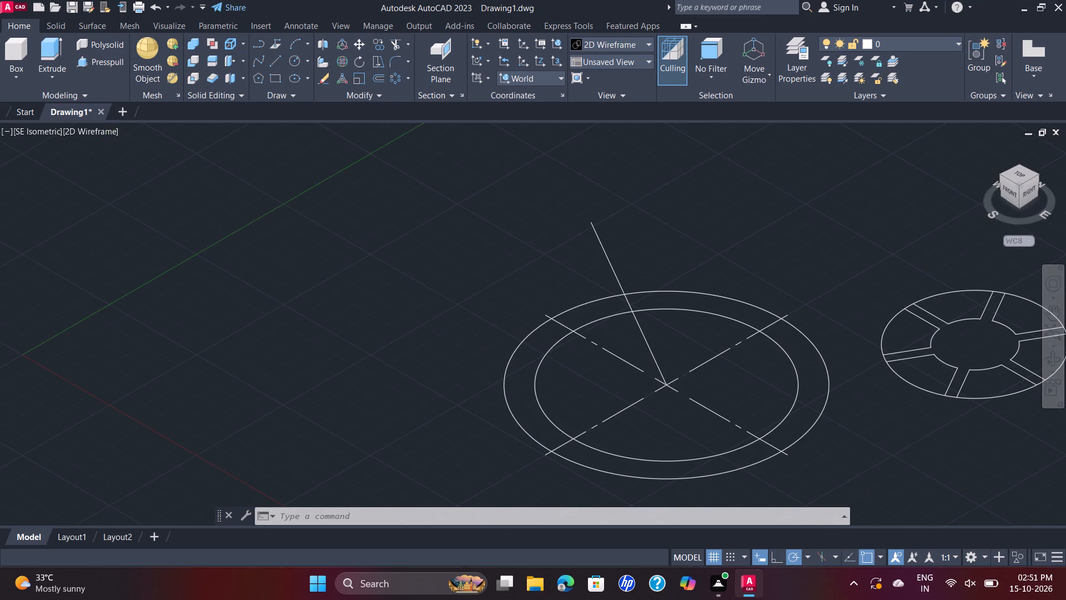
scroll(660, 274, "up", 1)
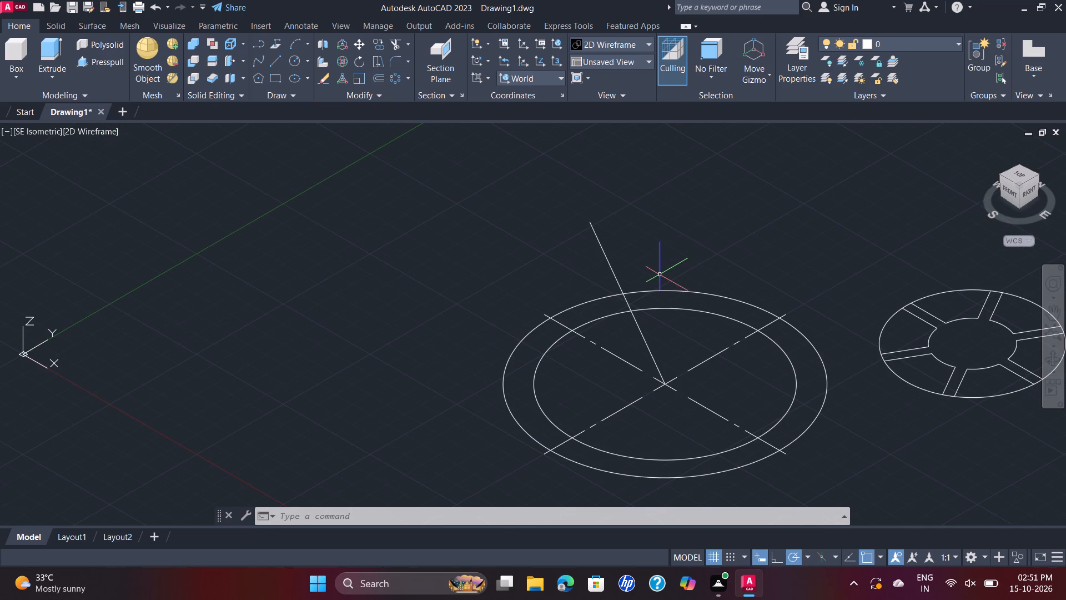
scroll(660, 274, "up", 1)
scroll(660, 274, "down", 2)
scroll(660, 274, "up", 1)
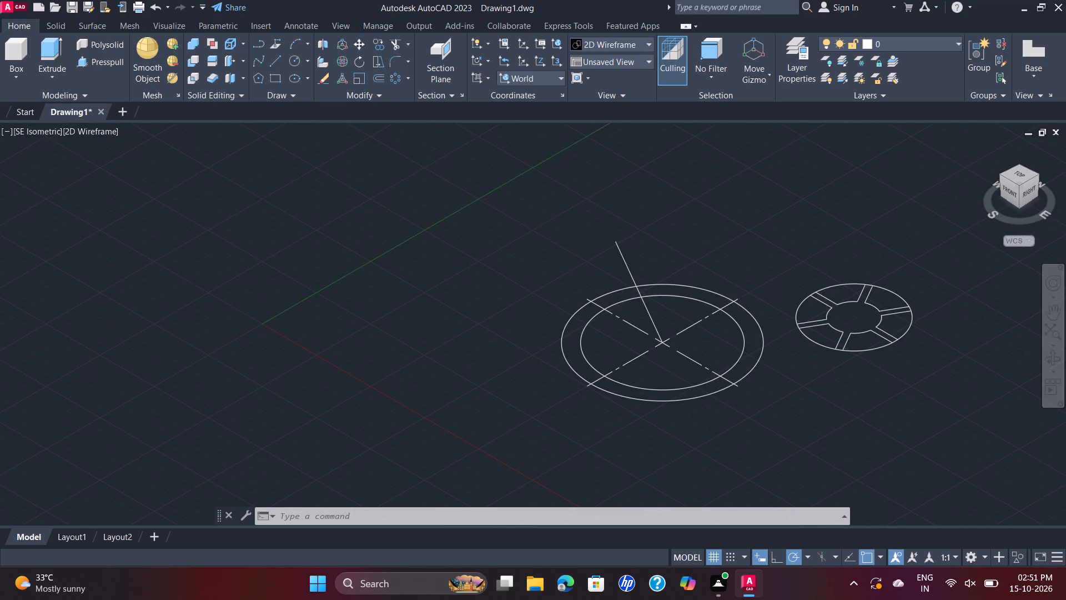
Delete the 150-degree line that runs from the two large circles' centre past the outer circle.
scroll(660, 274, "up", 1)
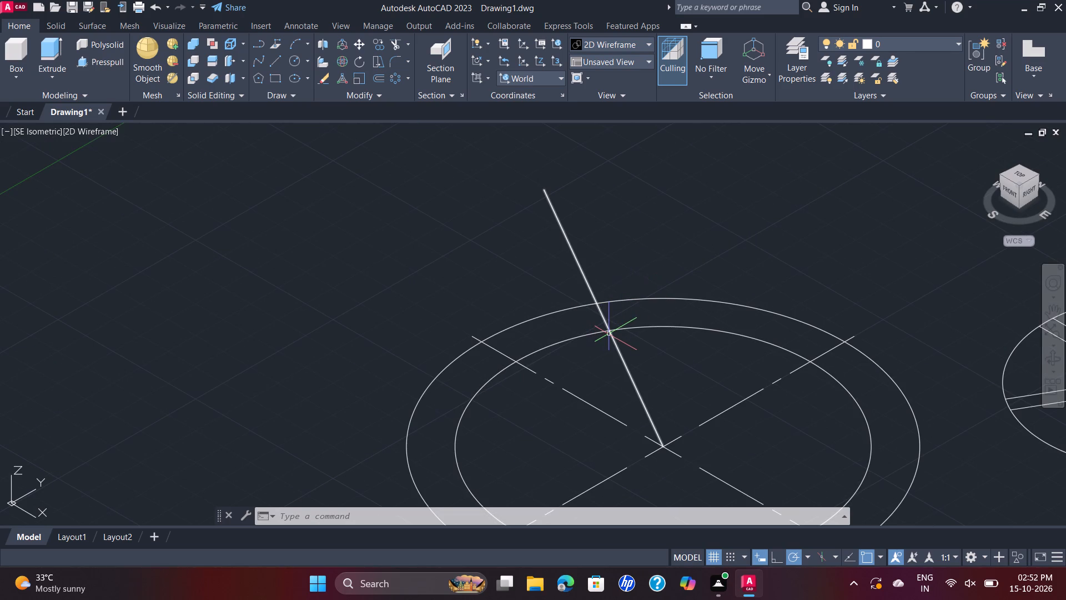
left_click(609, 334)
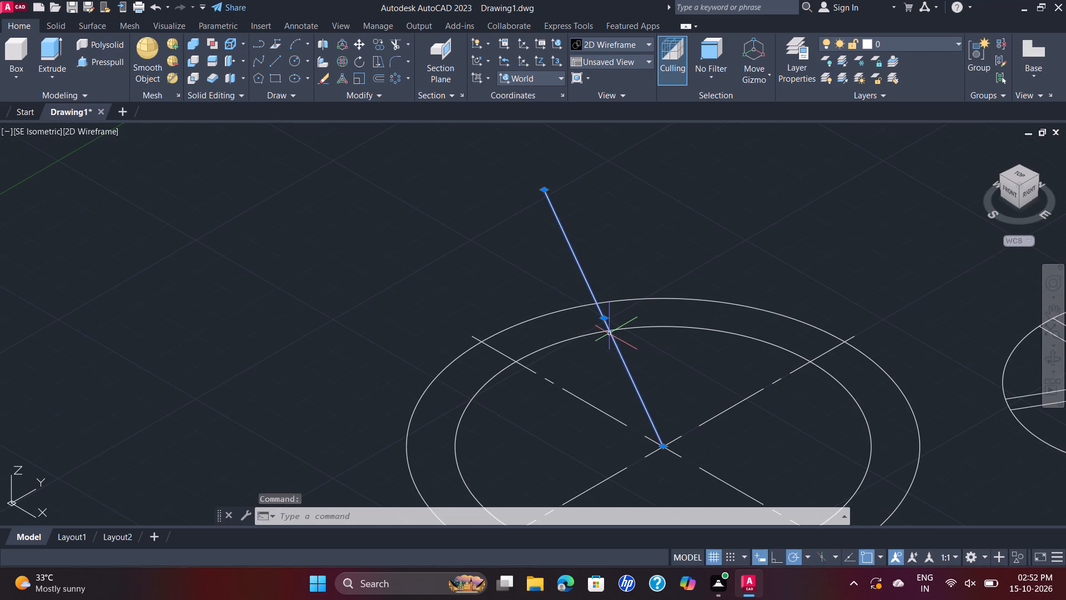
key("Delete")
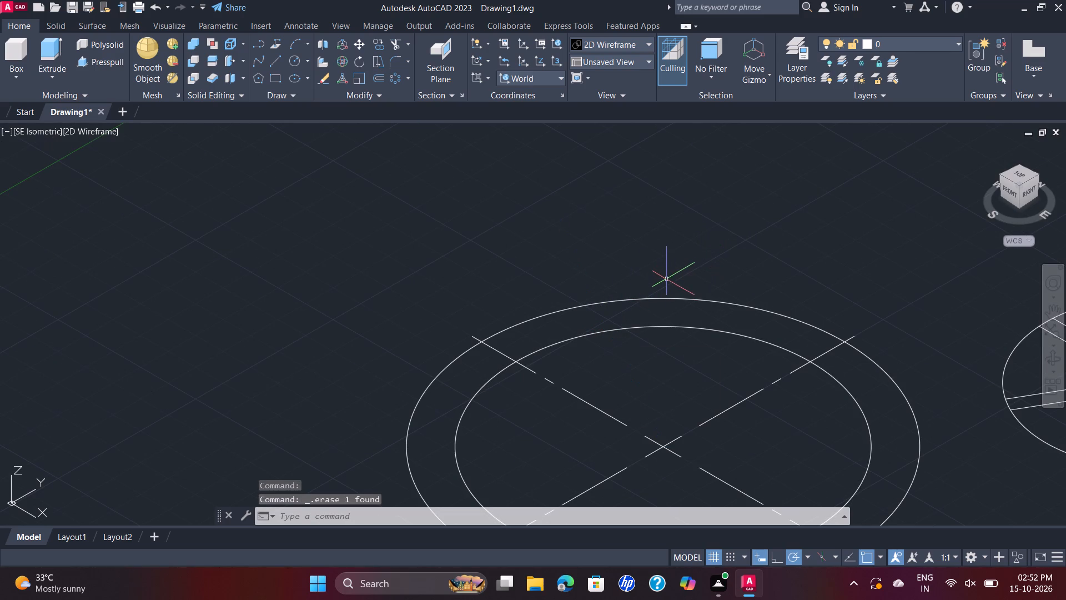
Draw a line about 92 mm long at 150 degrees from the two large circles' centre.
key("l")
key("Return")
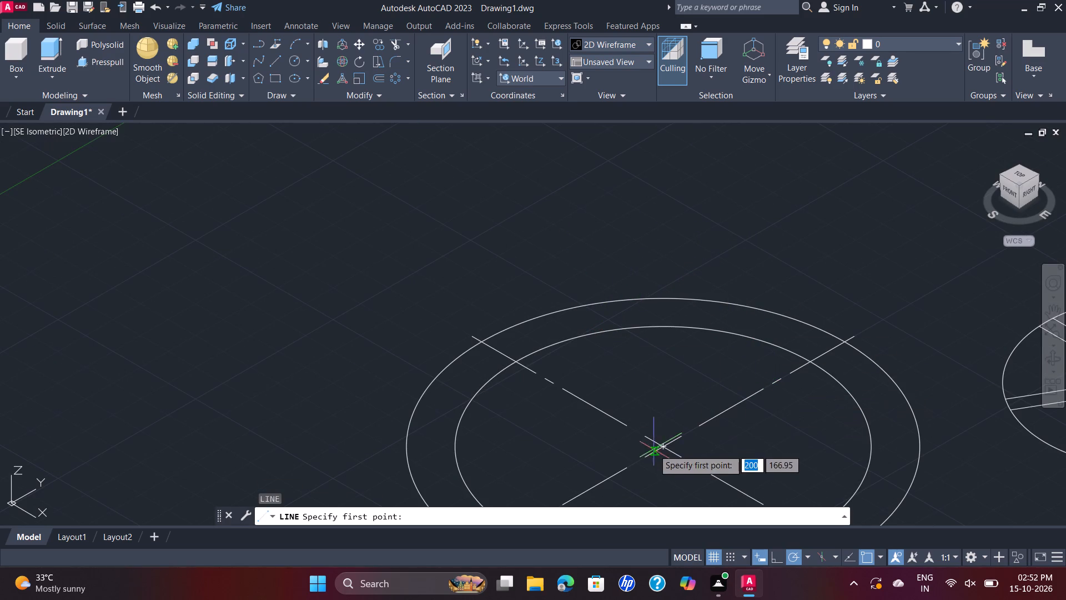
left_click(666, 449)
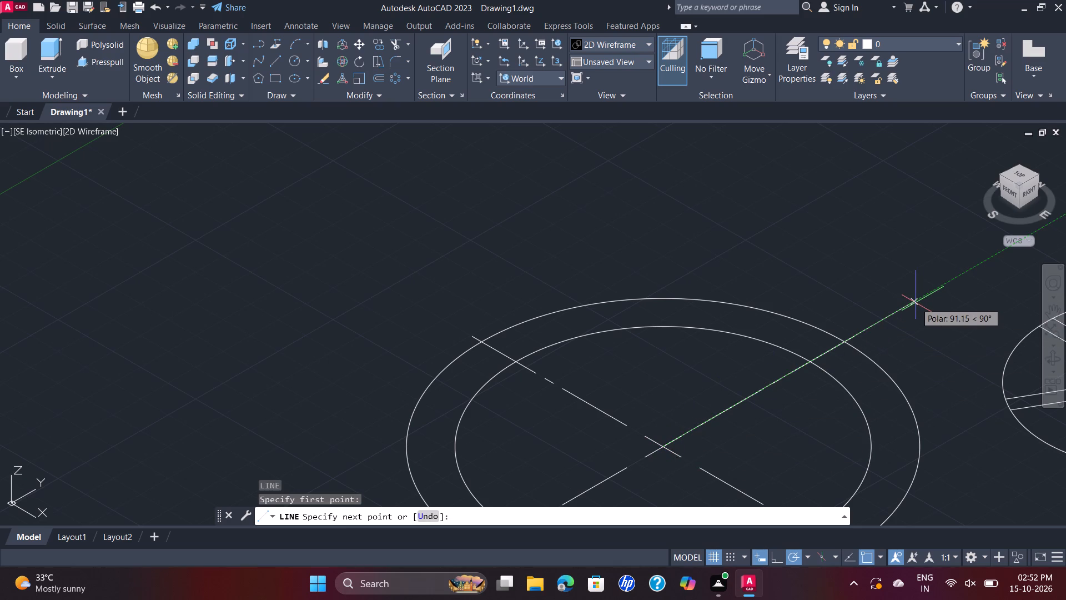
key("Tab")
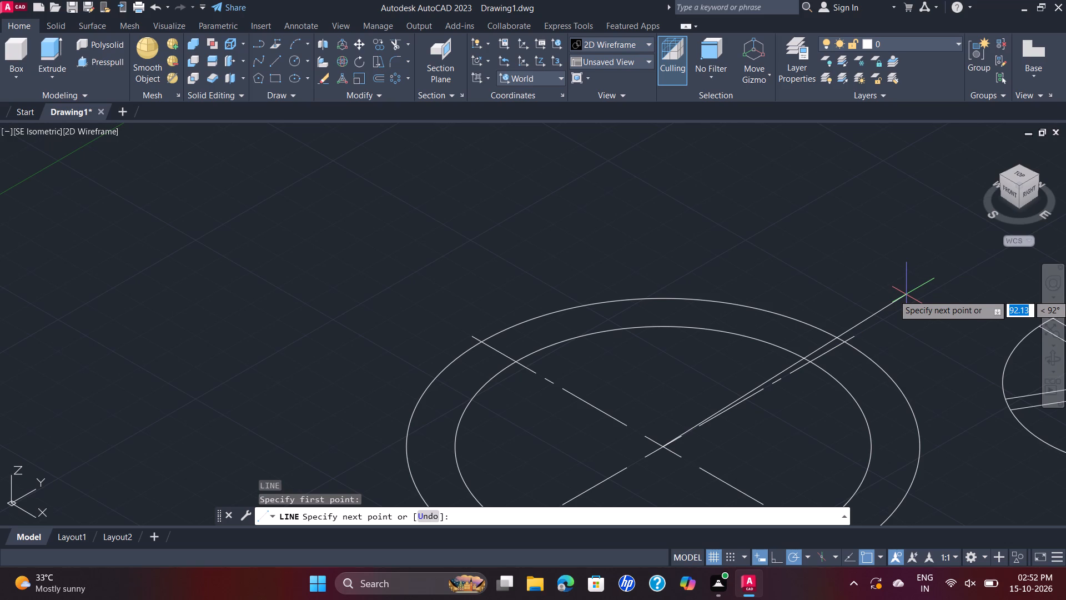
key("Tab")
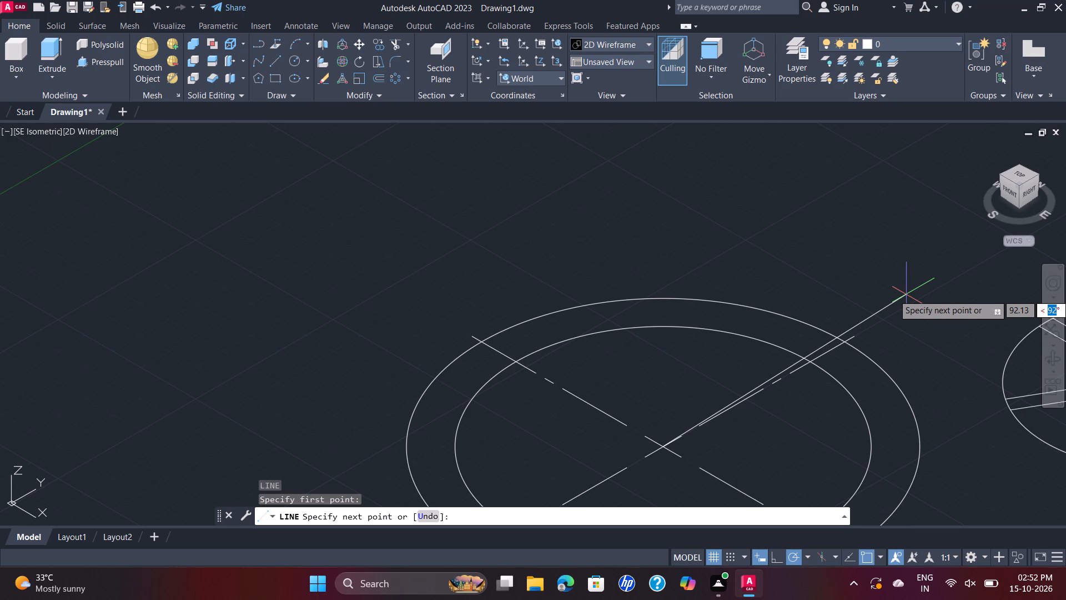
type("150")
key("Return")
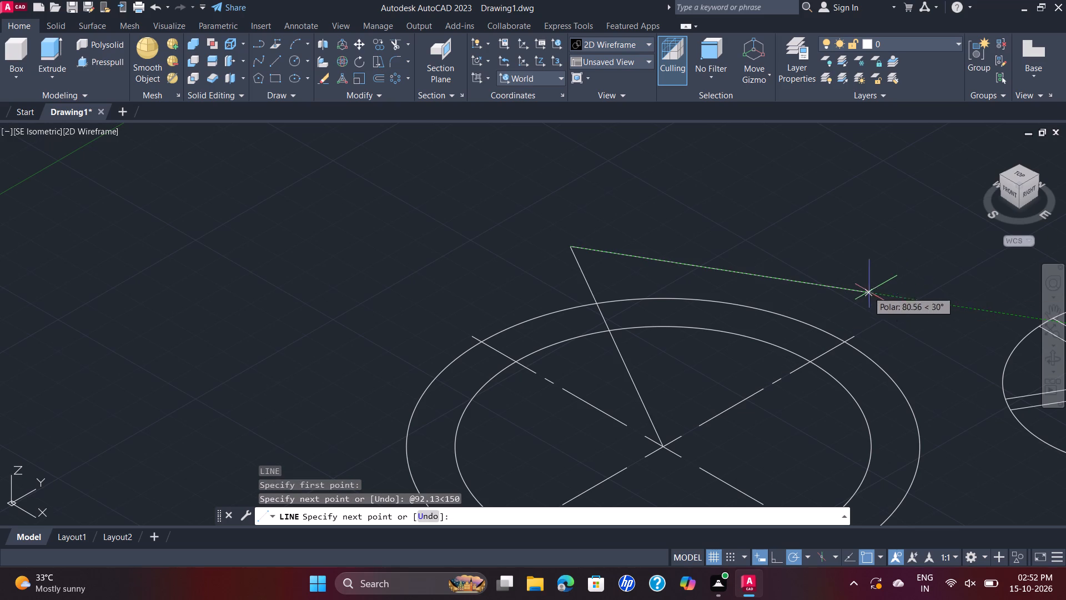
key("Escape")
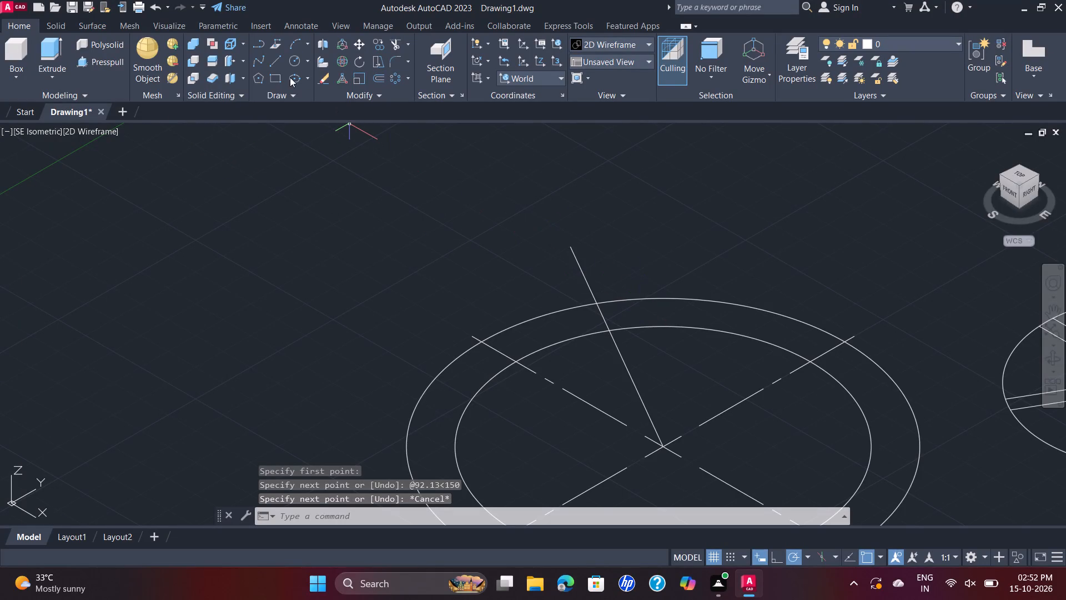
Trim the part of the 150-degree line that extends beyond the outer circle.
left_click(391, 47)
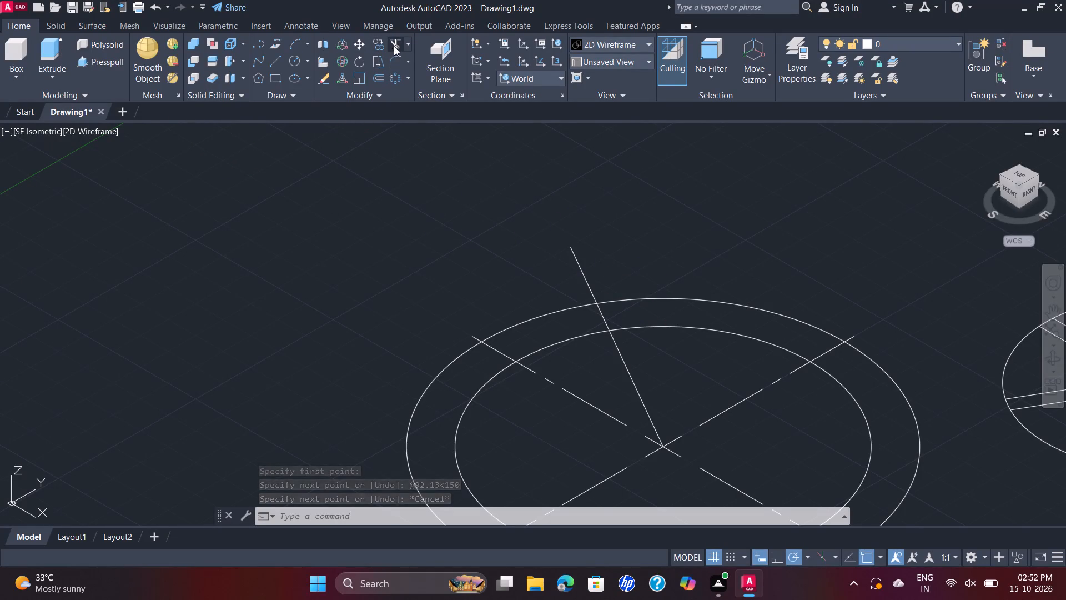
left_click(586, 278)
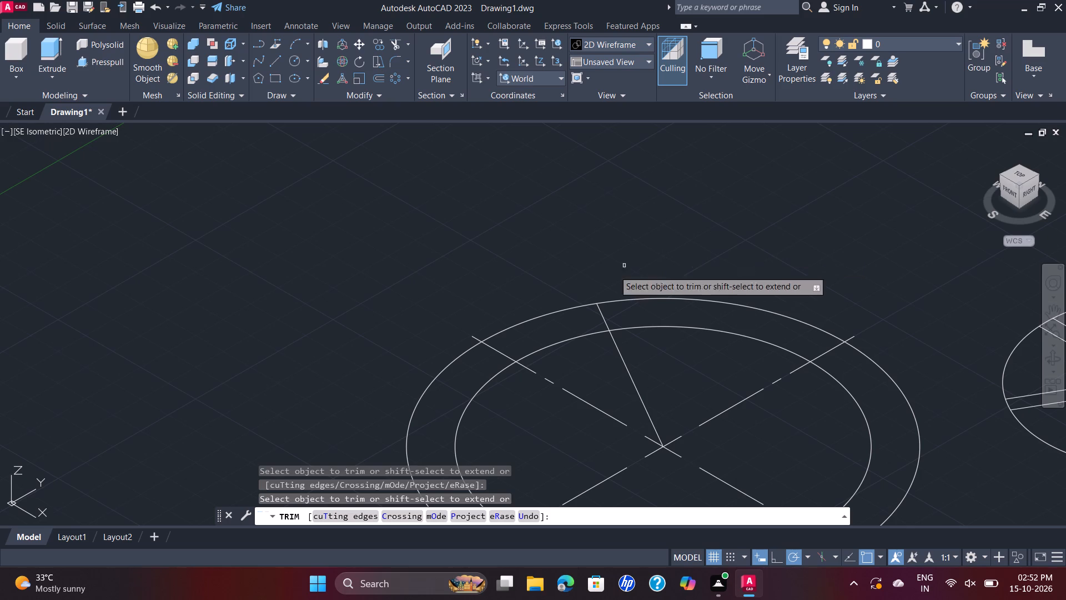
Draw a chord on the inner 107 mm circle from the 150-degree line to the 90-degree centreline.
left_click(279, 64)
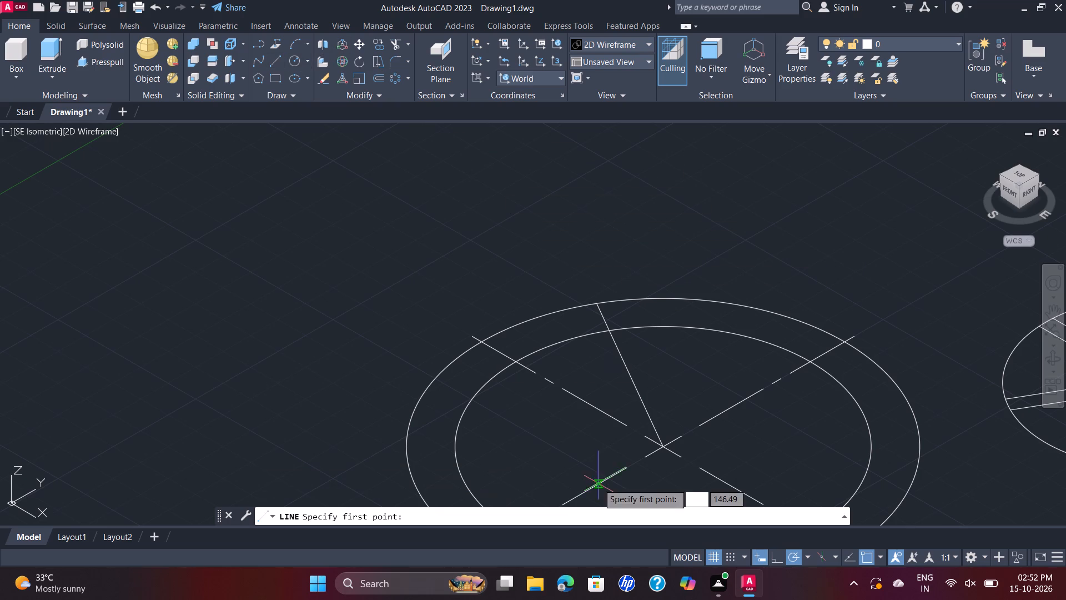
left_click(606, 333)
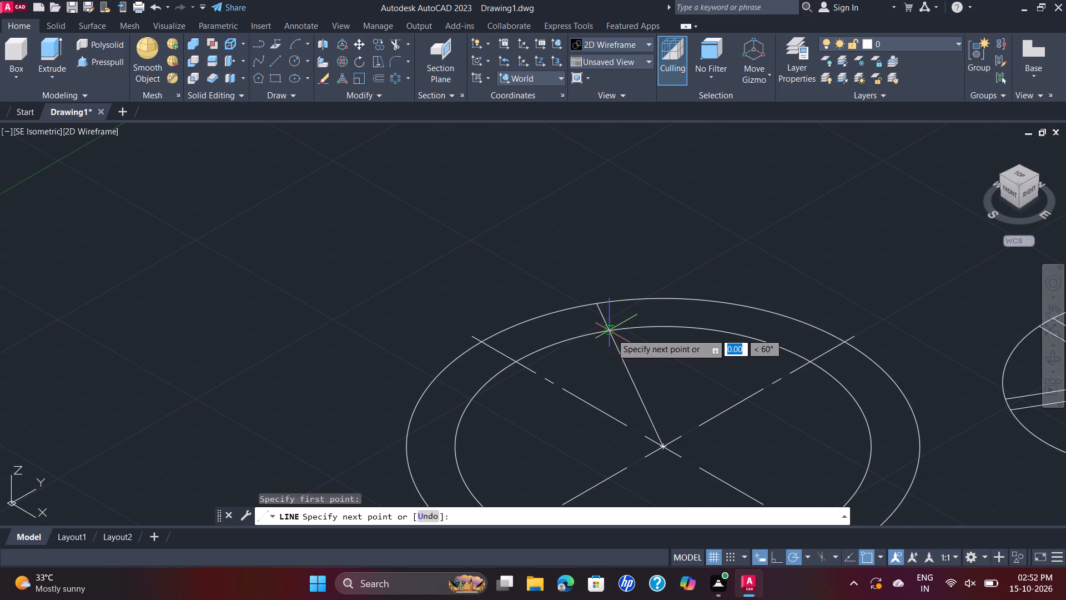
left_click(812, 362)
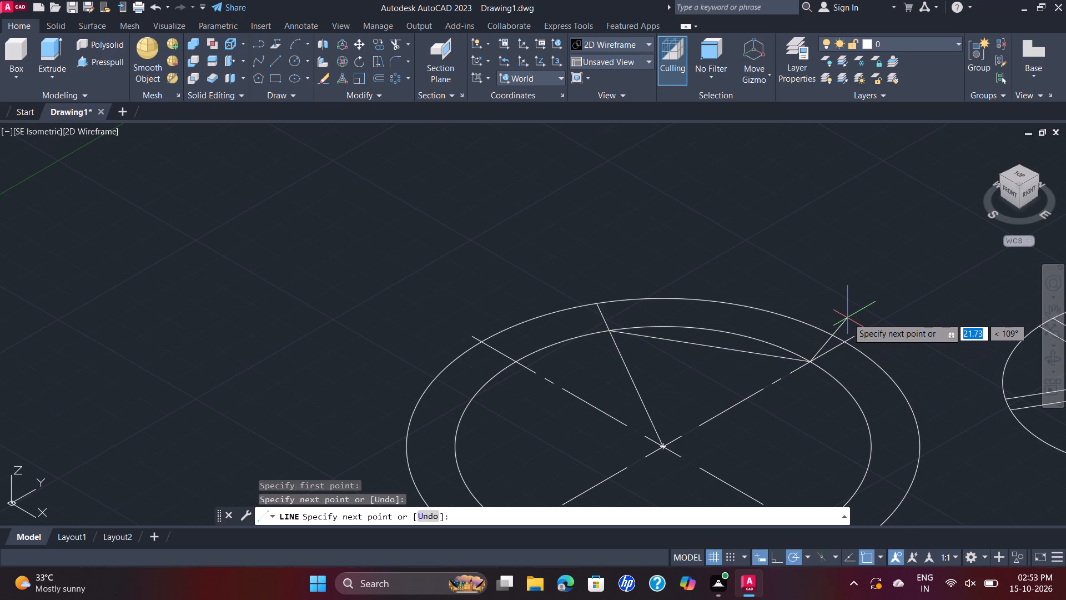
key("Escape")
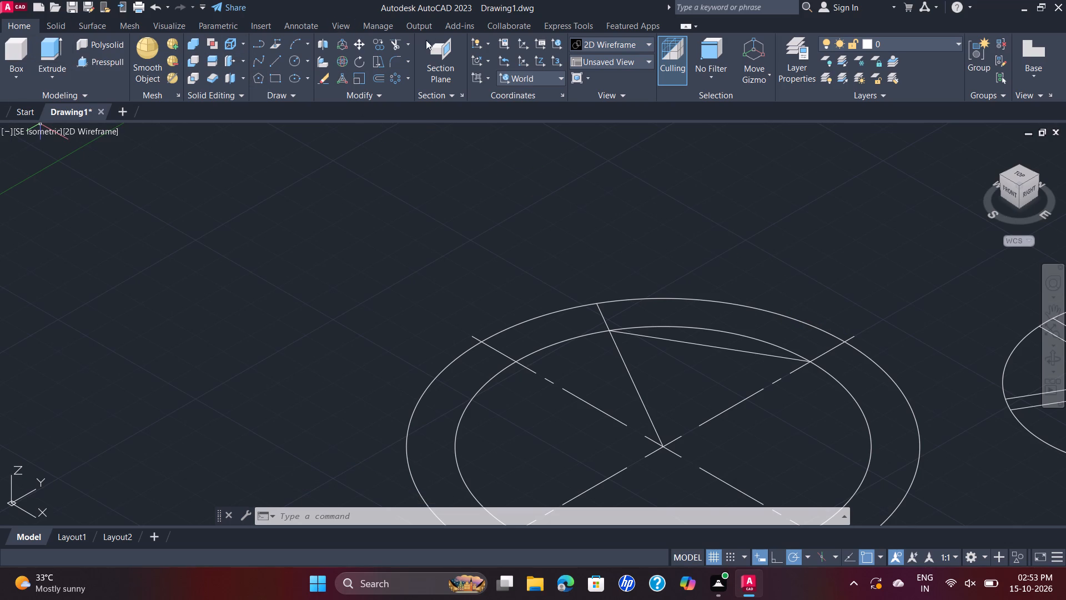
Trim both circles' arcs between the 150-degree line and the 90-degree centreline, plus the angled line's segment between the circles.
left_click(401, 51)
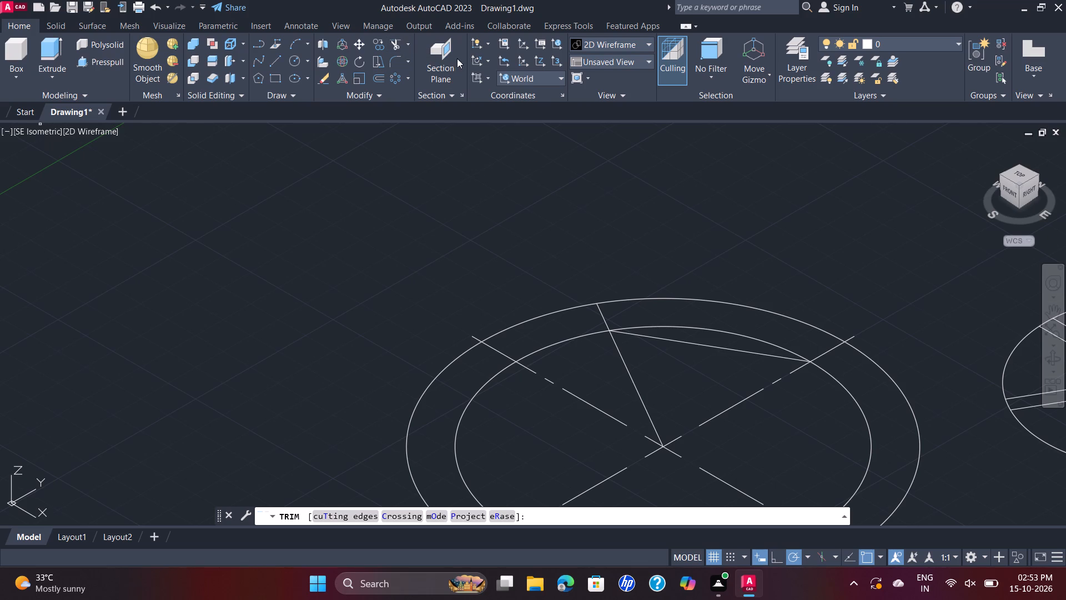
left_click(724, 304)
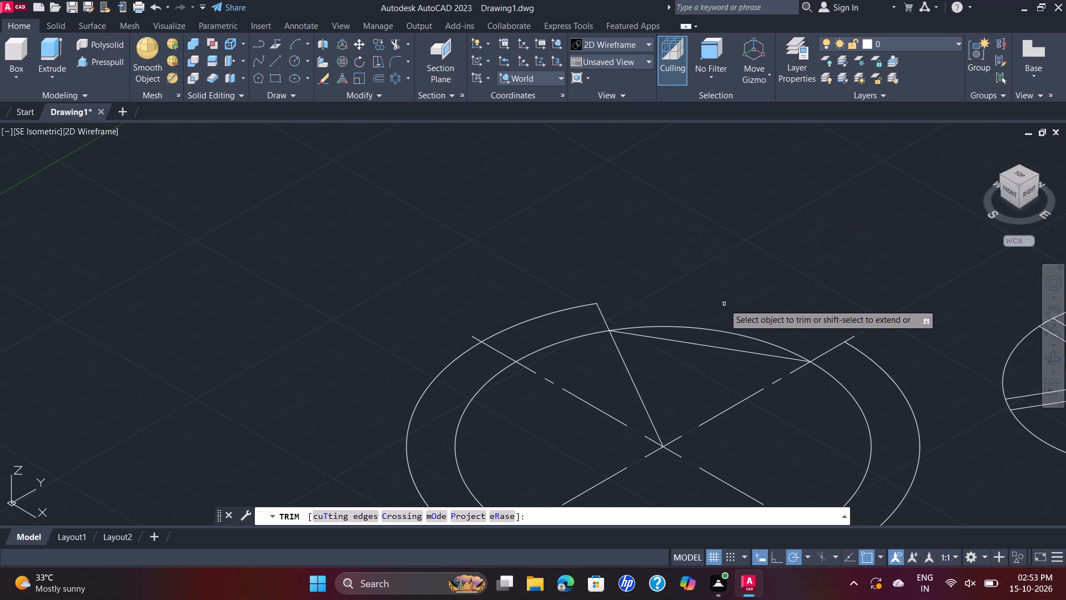
left_click(605, 319)
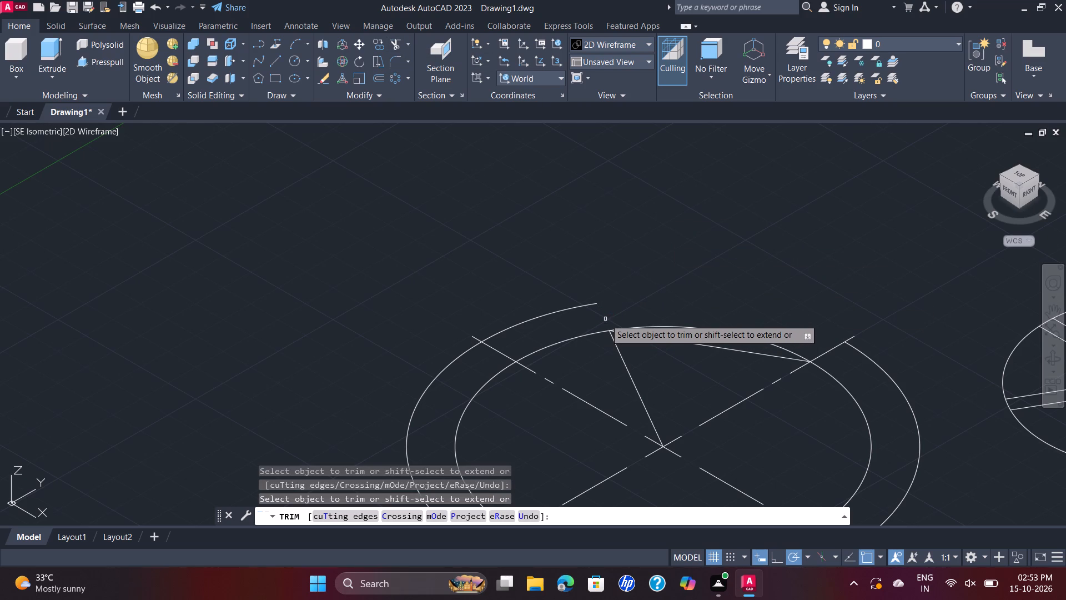
left_click(663, 327)
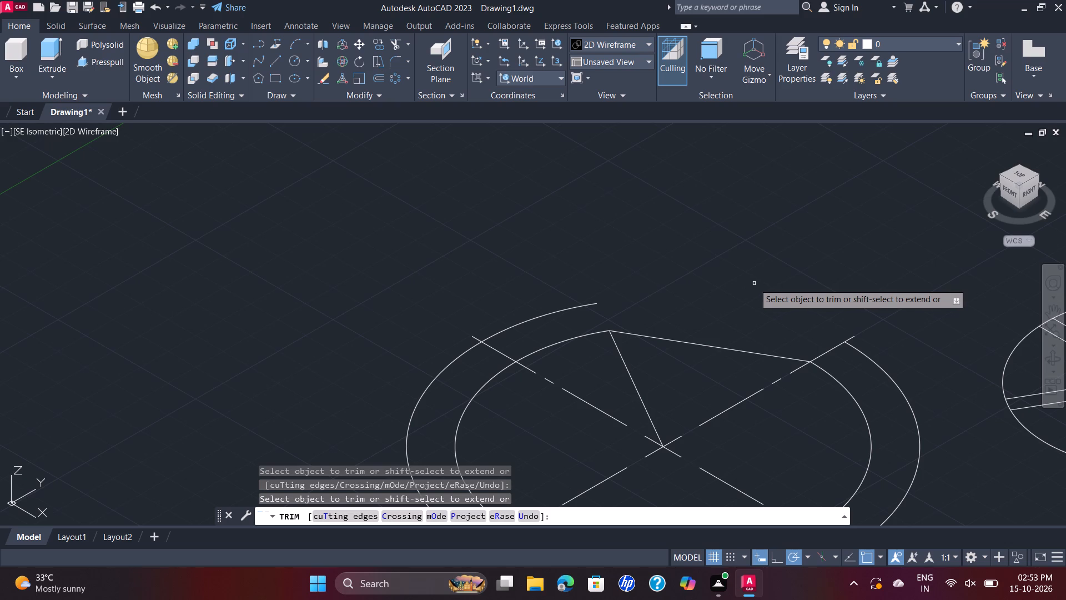
key("Escape")
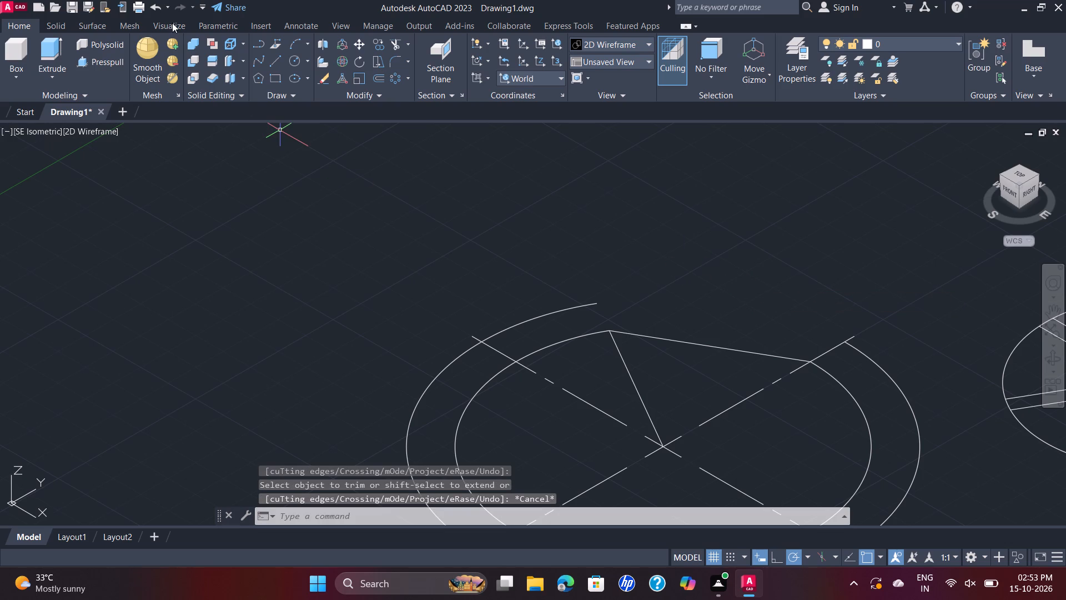
Draw a 12.5 mm line at 330 degrees joining the outer arc's cut end to the inner arc's end.
left_click(275, 58)
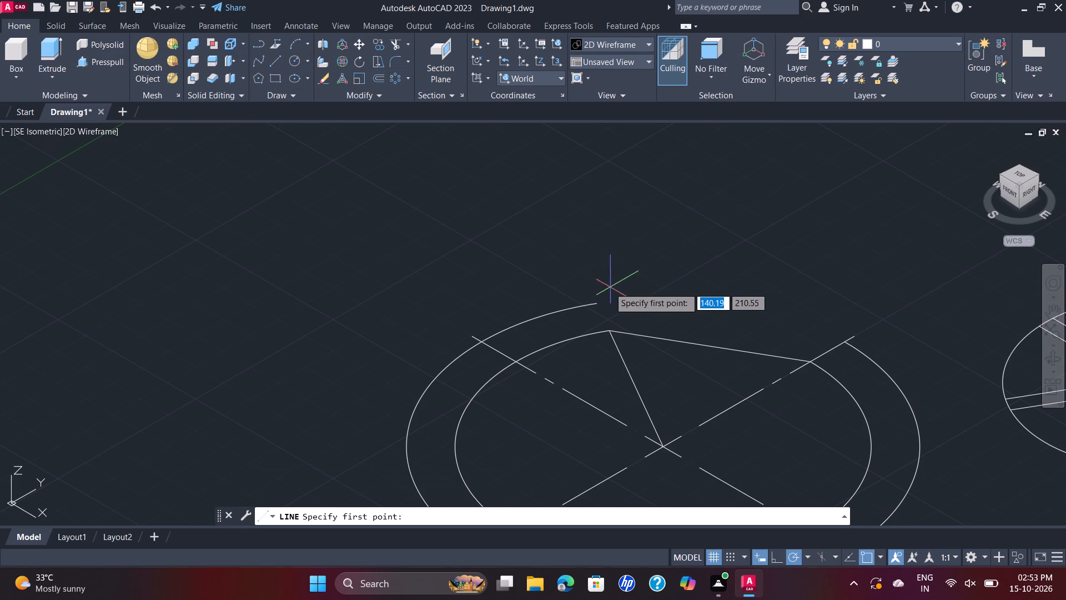
left_click(595, 302)
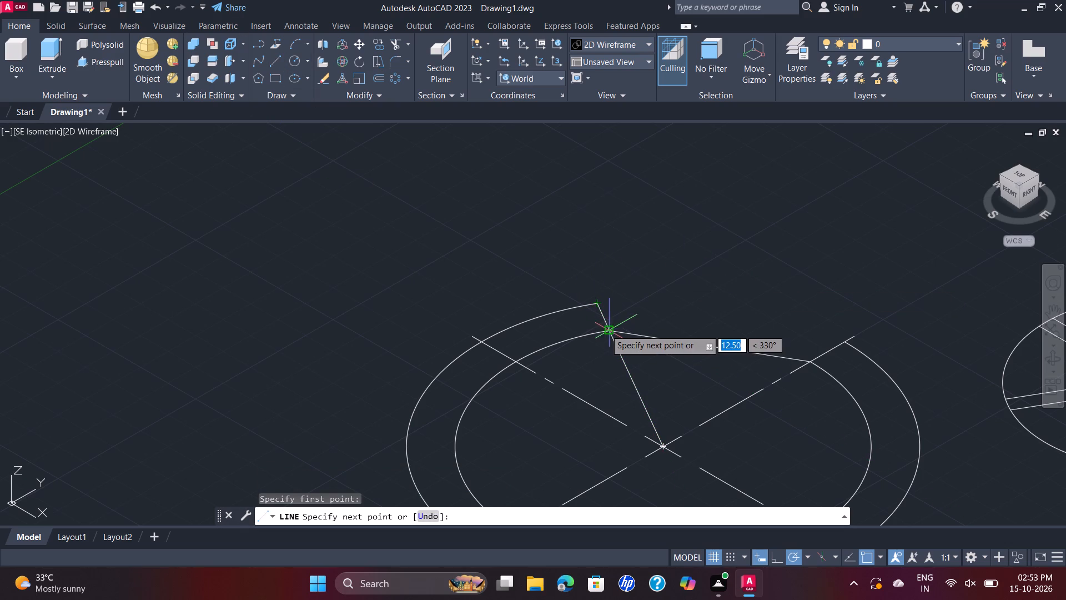
left_click(605, 329)
key("Escape")
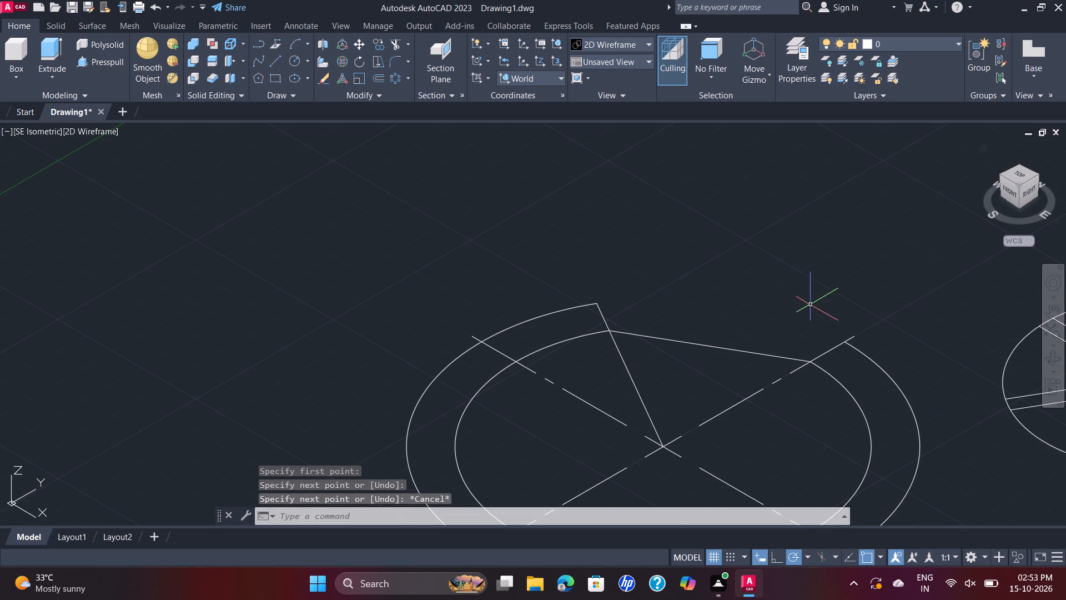
Delete the angled line between the circles' centre and the inner arc's end.
scroll(865, 342, "up", 1)
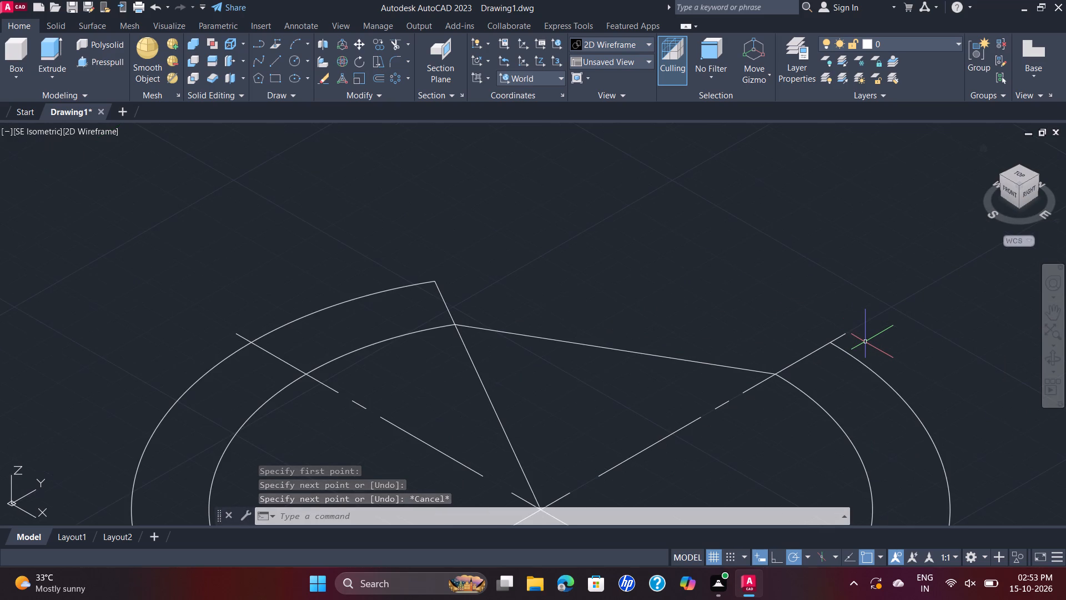
scroll(864, 342, "down", 2)
scroll(865, 339, "up", 1)
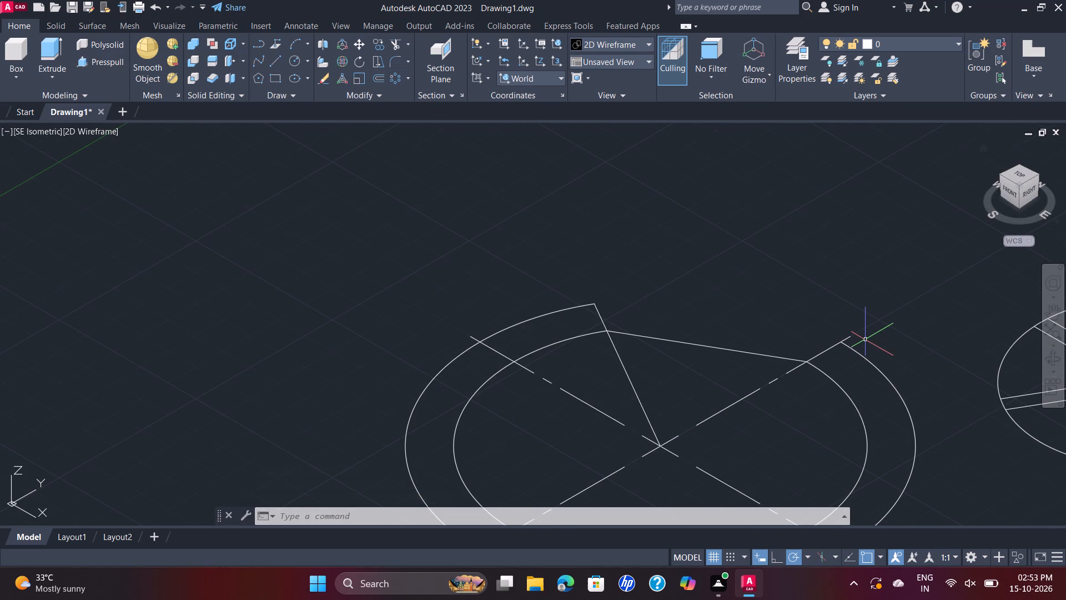
left_click(628, 376)
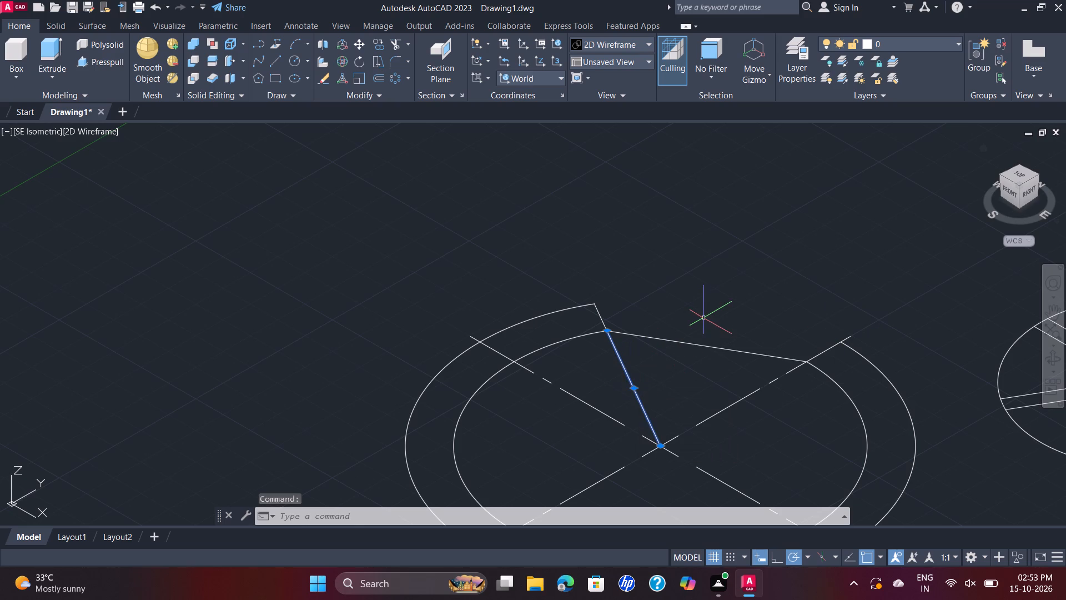
key("Delete")
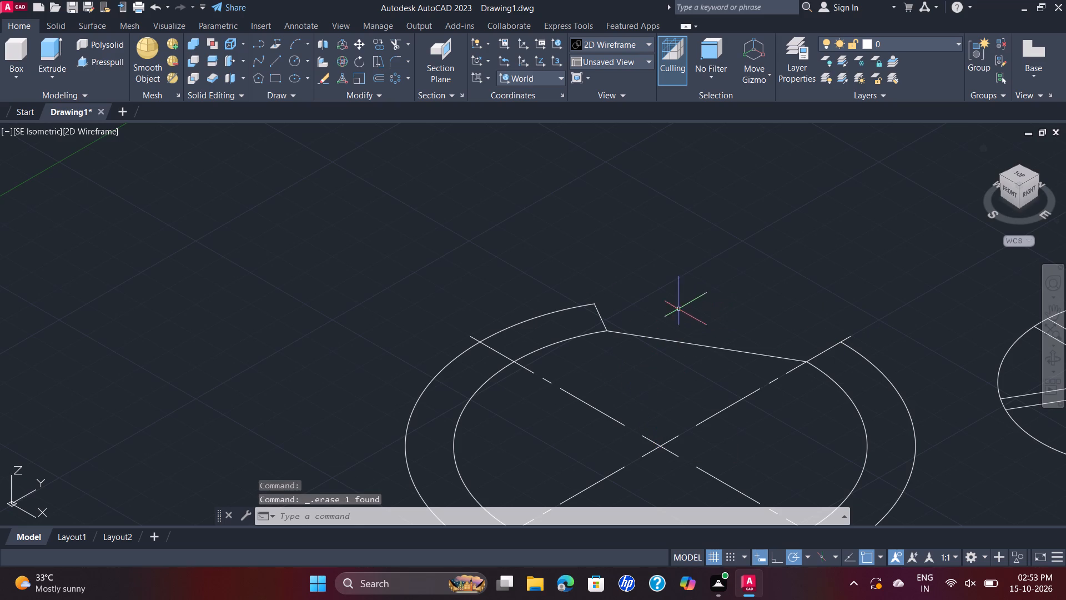
Draw a line along the 90-degree centreline connecting the inner and outer arcs' other cut ends.
left_click(273, 63)
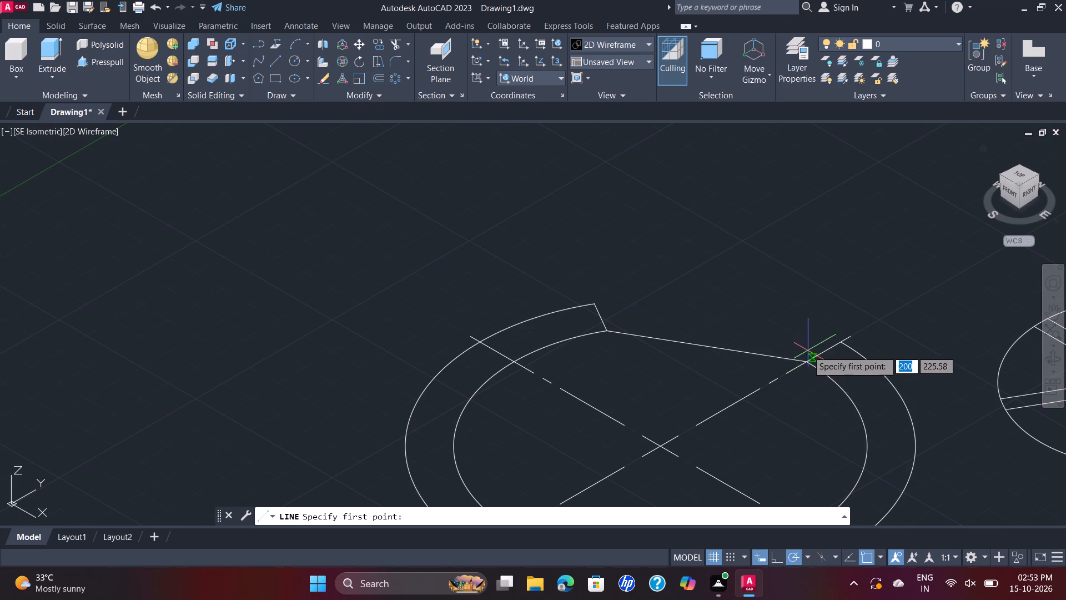
left_click(803, 362)
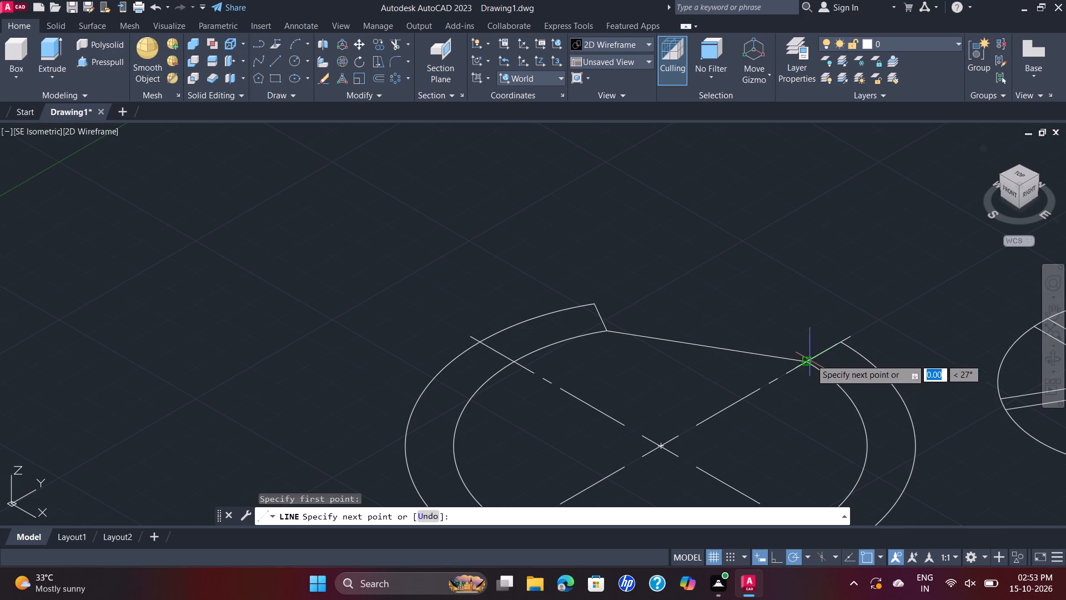
left_click(842, 345)
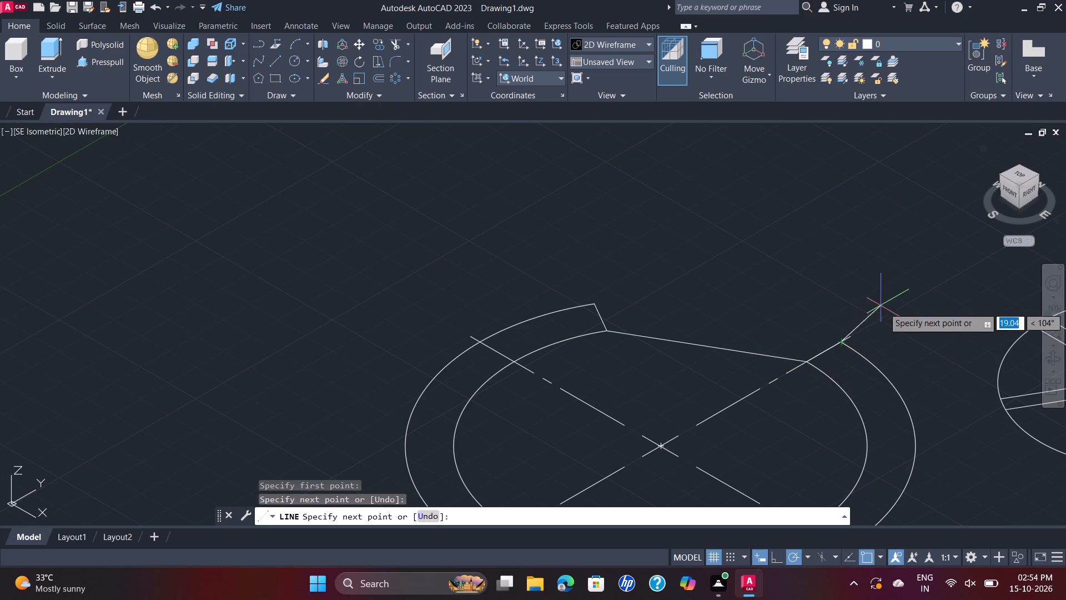
key("Escape")
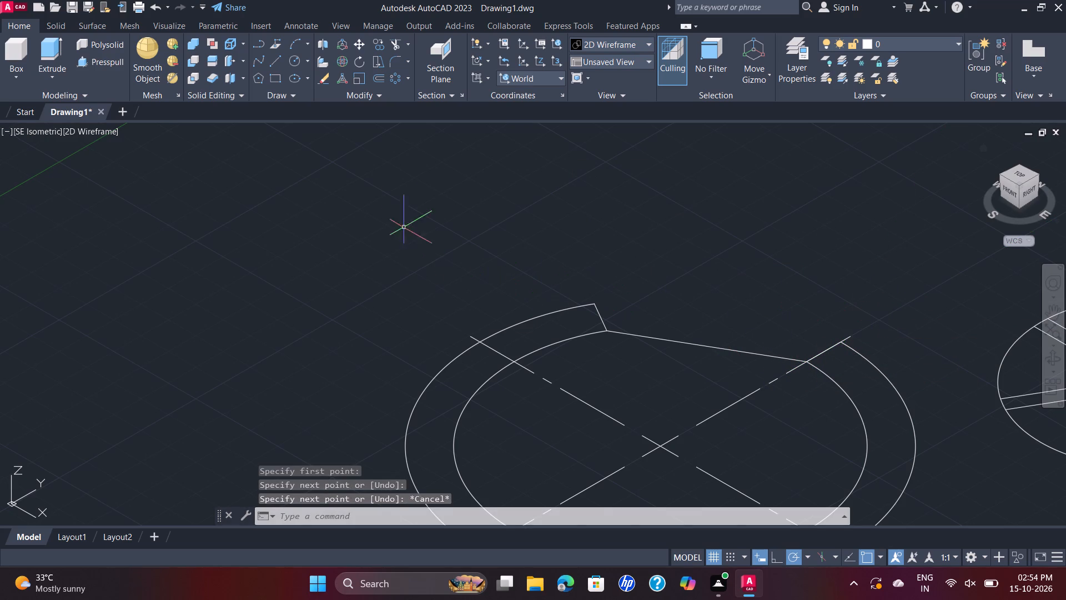
Add an angular dimension between the two short radial end lines, placed outside the outer arc across the gap.
key("d")
type("IM")
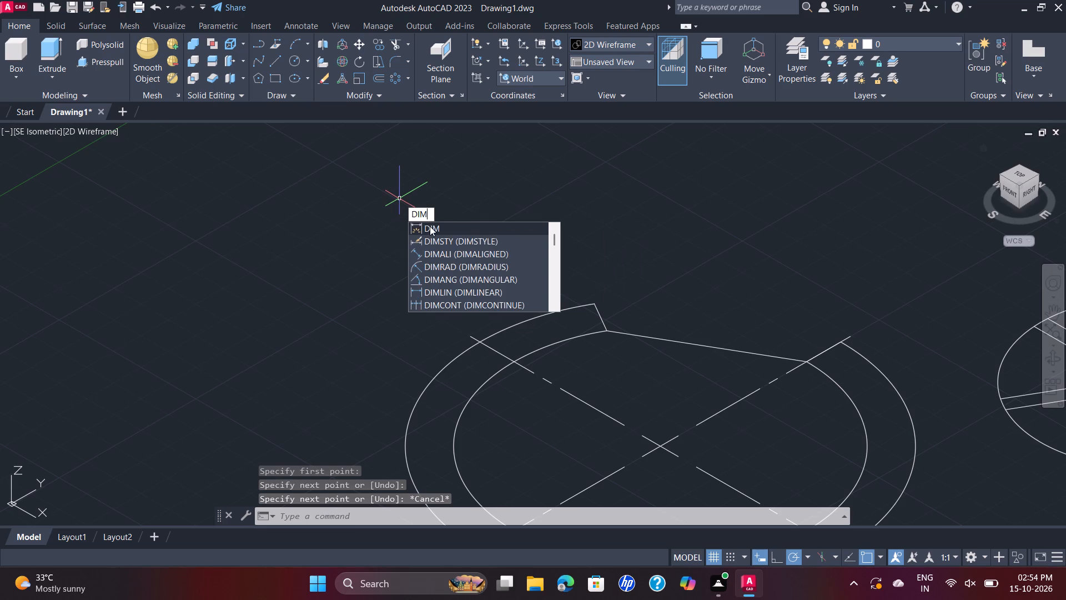
left_click(476, 282)
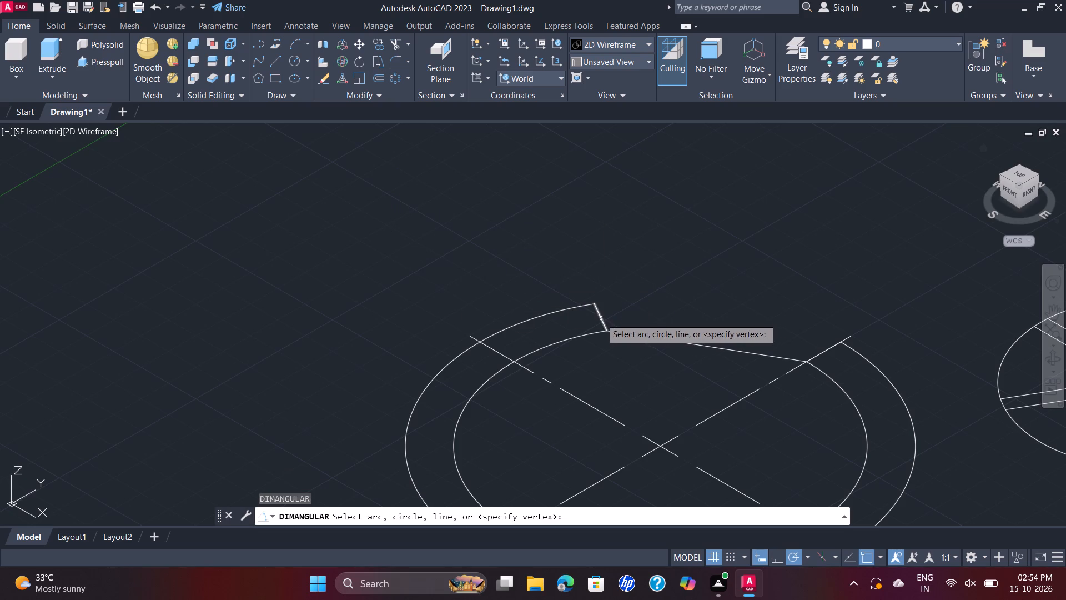
left_click(601, 318)
left_click(819, 356)
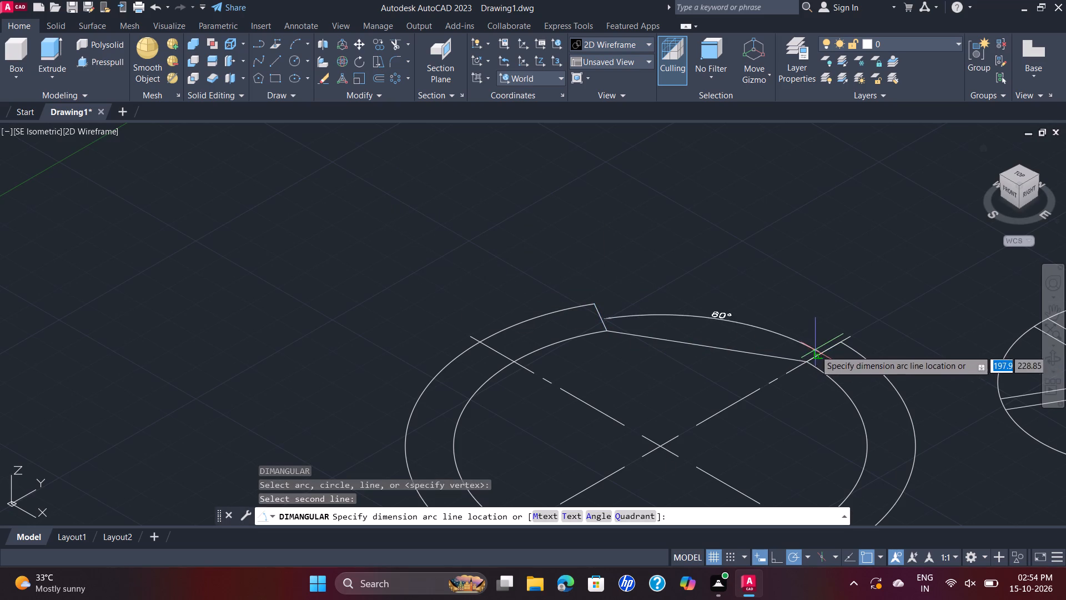
left_click(812, 297)
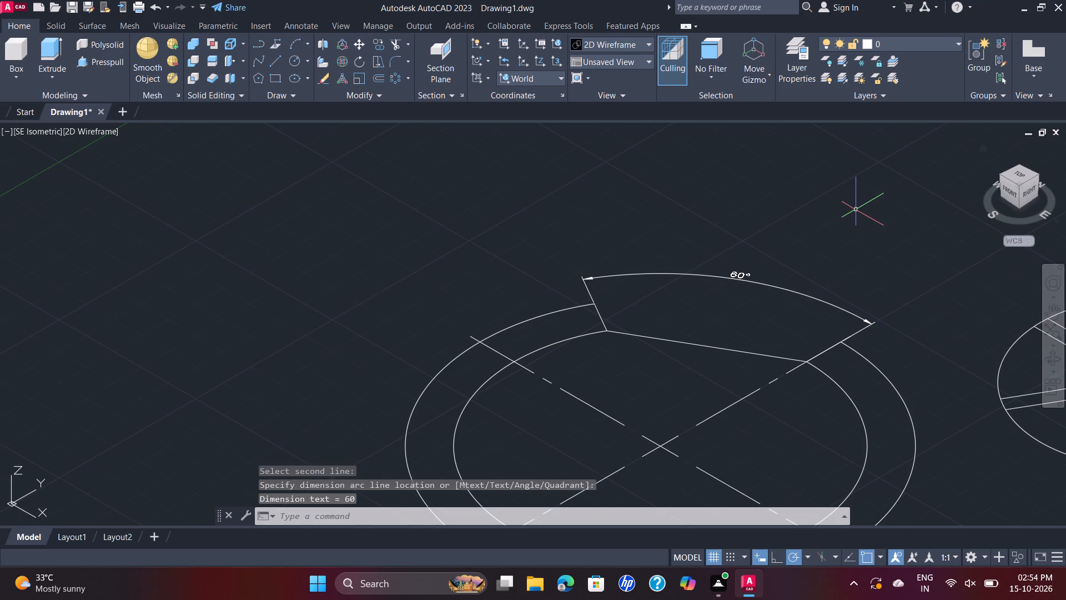
Delete the angular dimension spanning the gap between the two short radial end lines.
key("Escape")
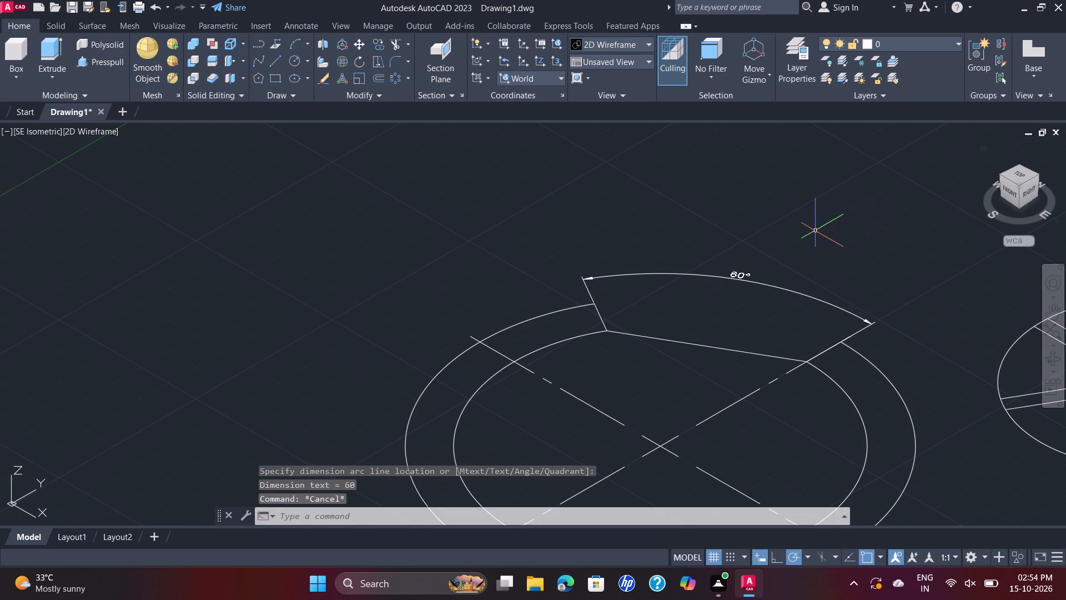
key("Escape")
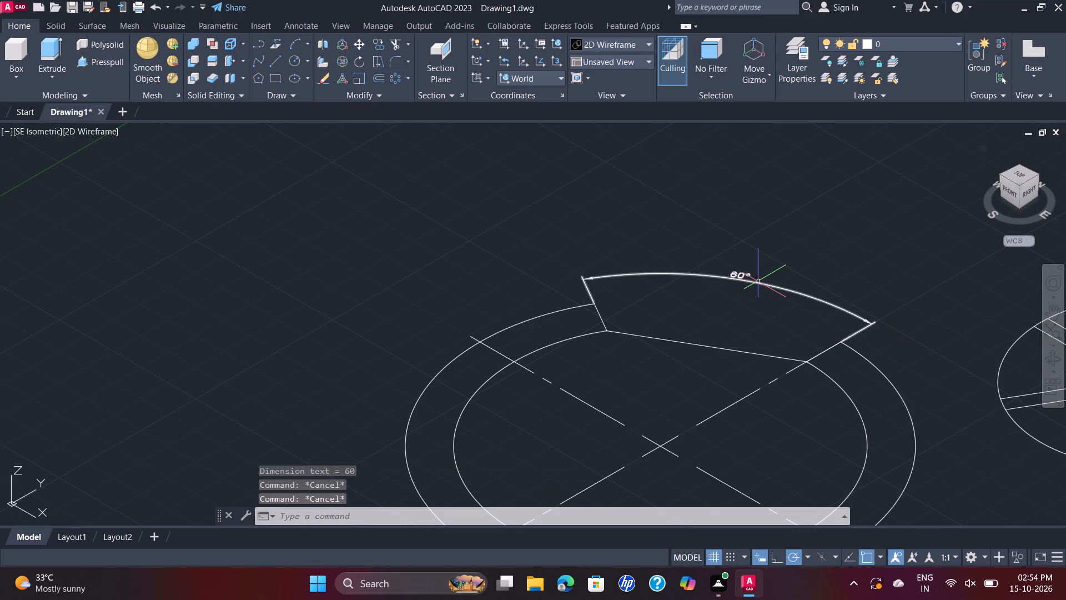
left_click(758, 281)
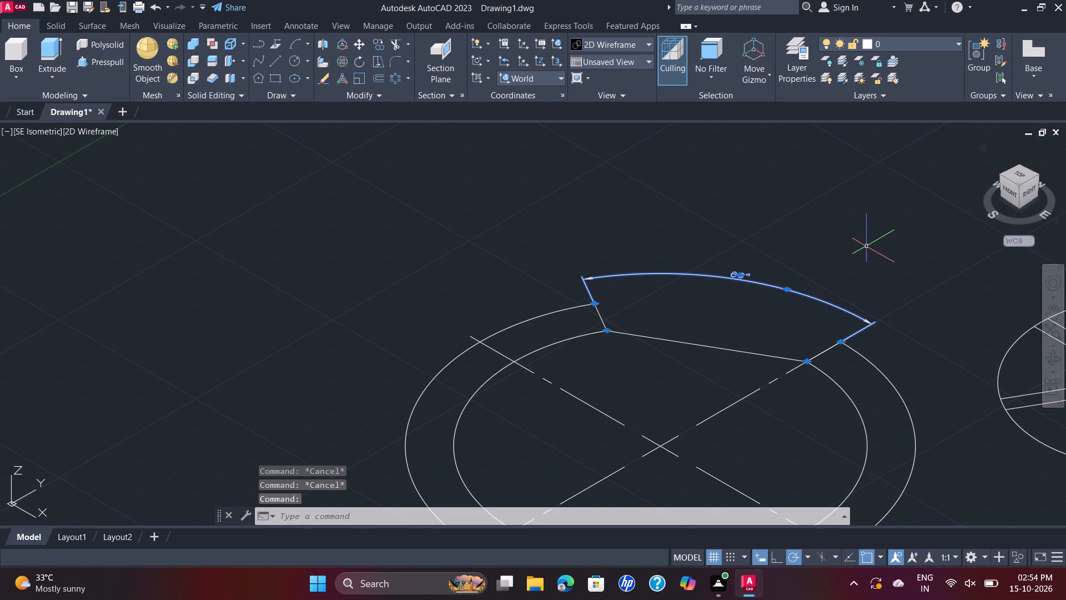
key("Delete")
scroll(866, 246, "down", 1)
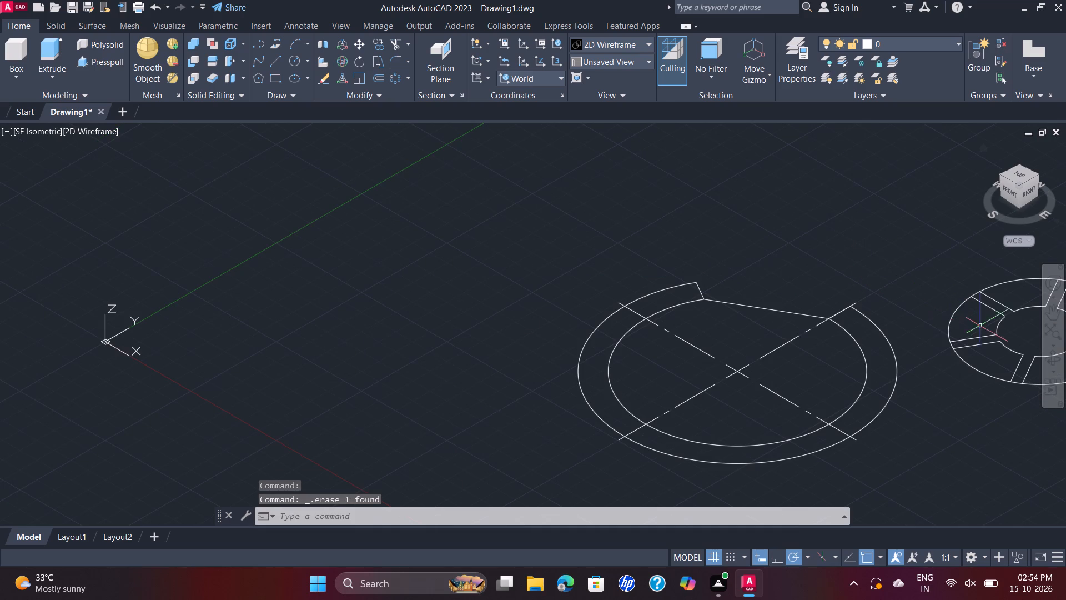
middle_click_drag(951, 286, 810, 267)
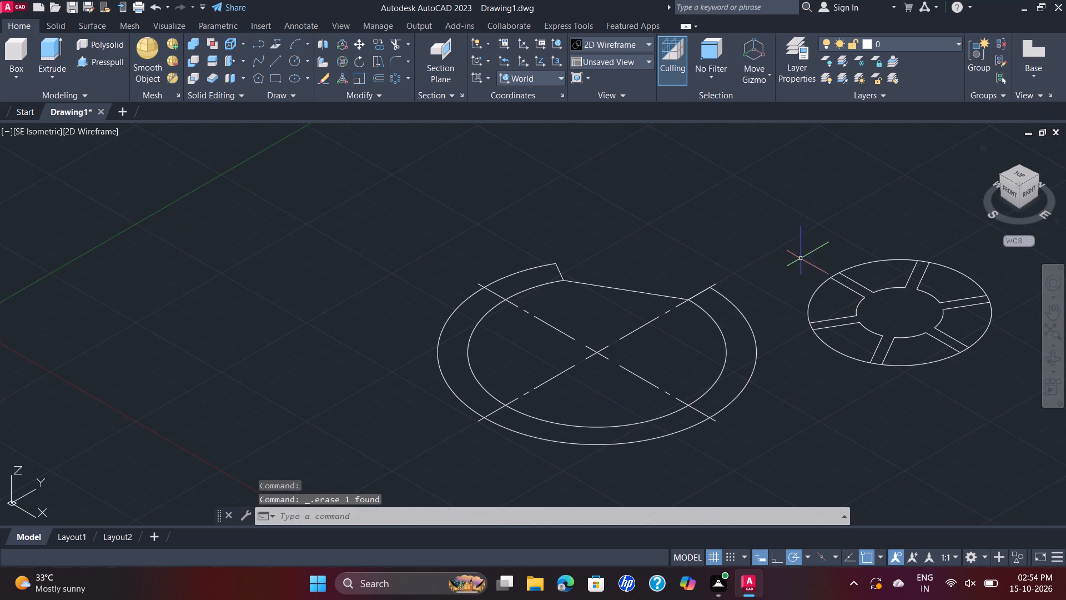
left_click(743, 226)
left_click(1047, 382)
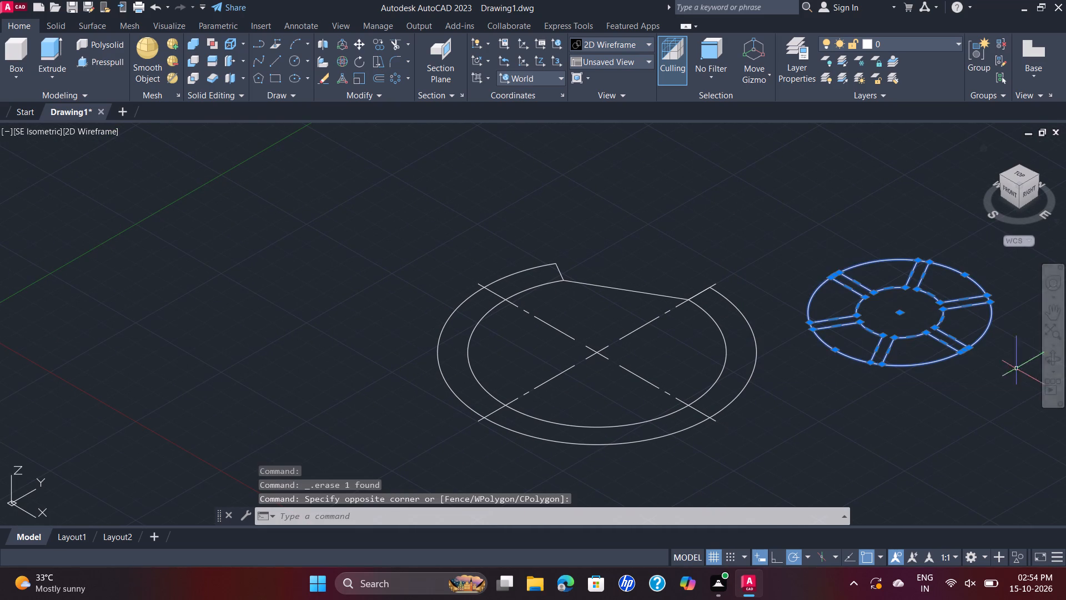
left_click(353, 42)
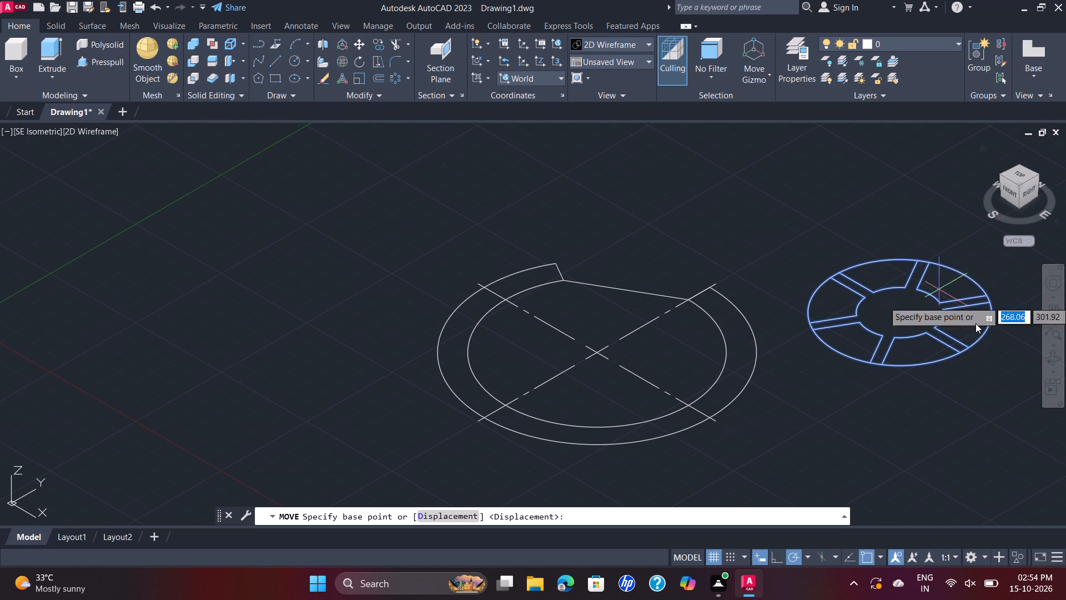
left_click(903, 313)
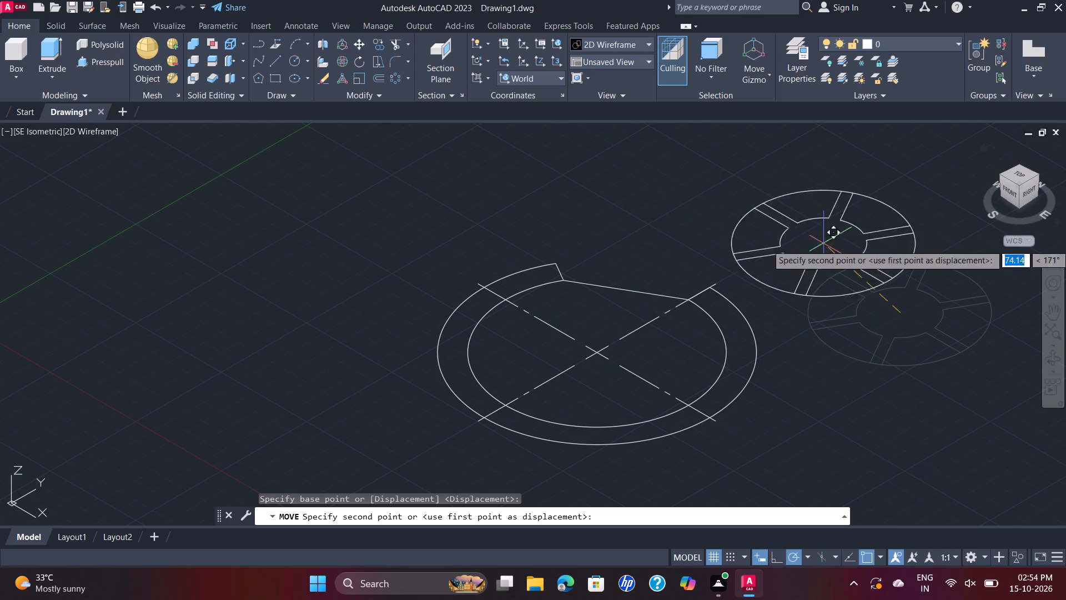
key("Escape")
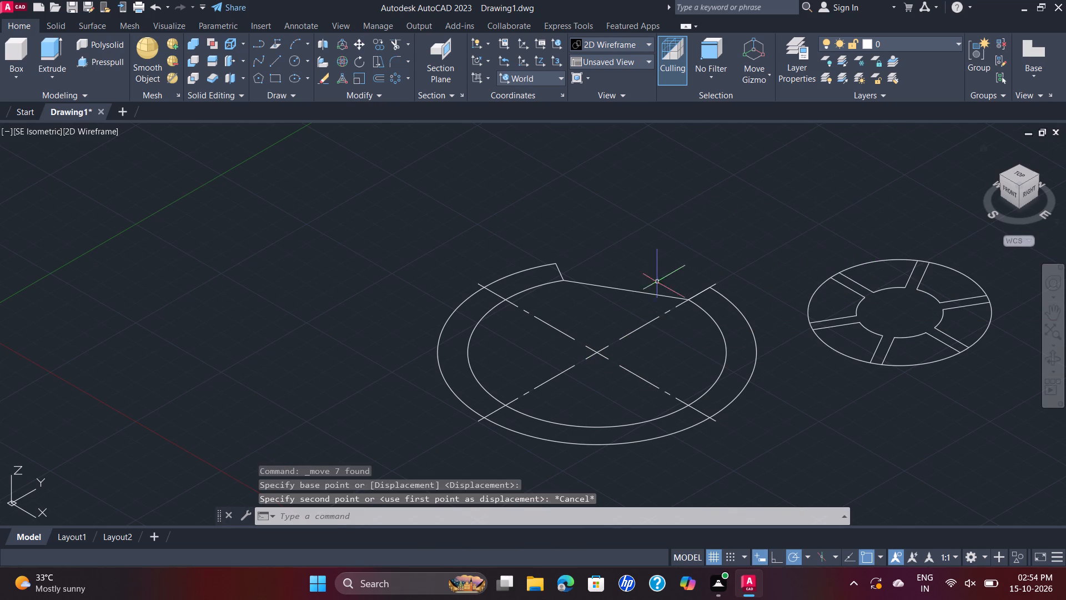
Delete the crossed centrelines inside the large ring profile.
left_click(648, 323)
key("Delete")
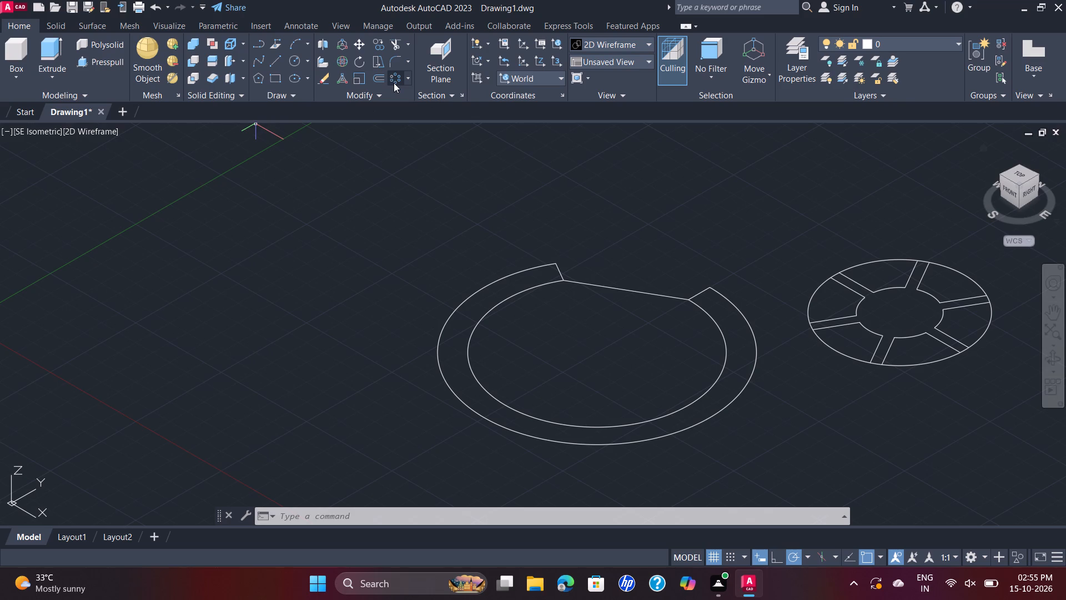
Polar array the chord and its two short radial end lines around the ring's centre with 3 items.
left_click(558, 272)
left_click(589, 283)
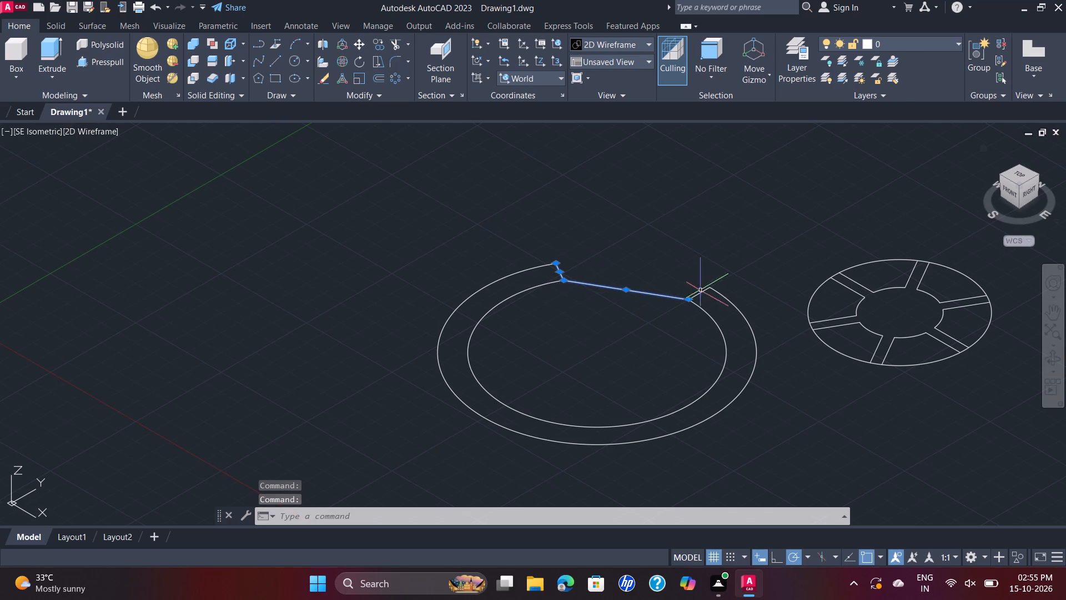
left_click(700, 292)
left_click(398, 79)
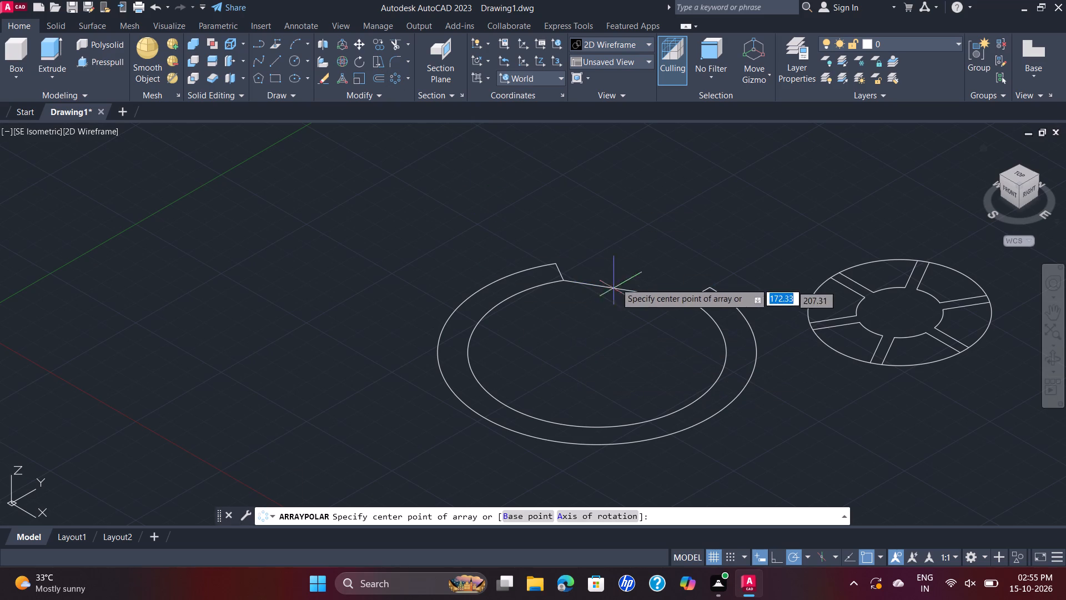
left_click(594, 353)
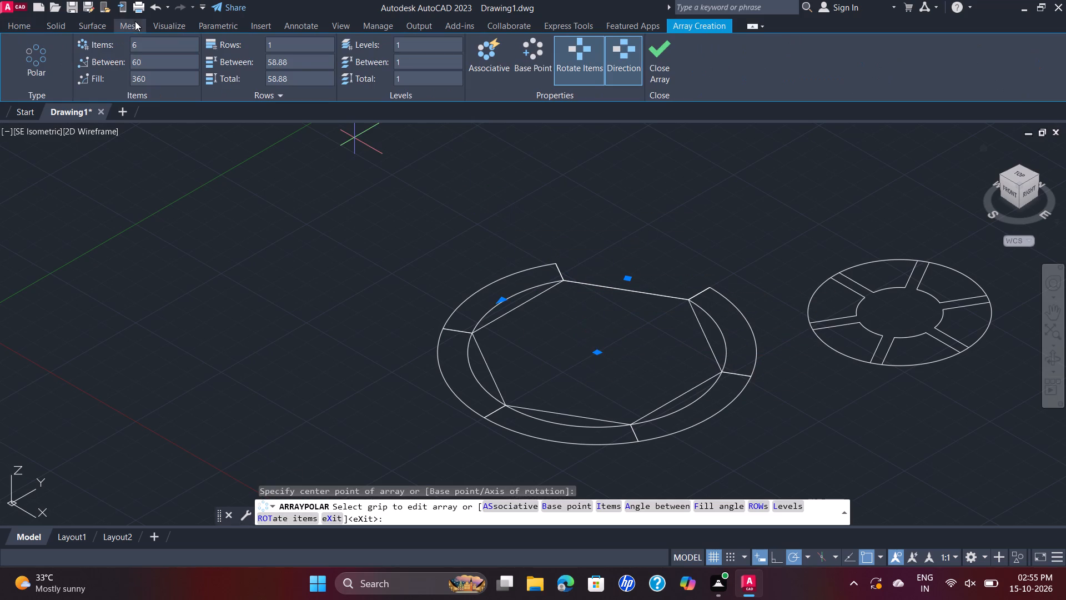
left_click(137, 48)
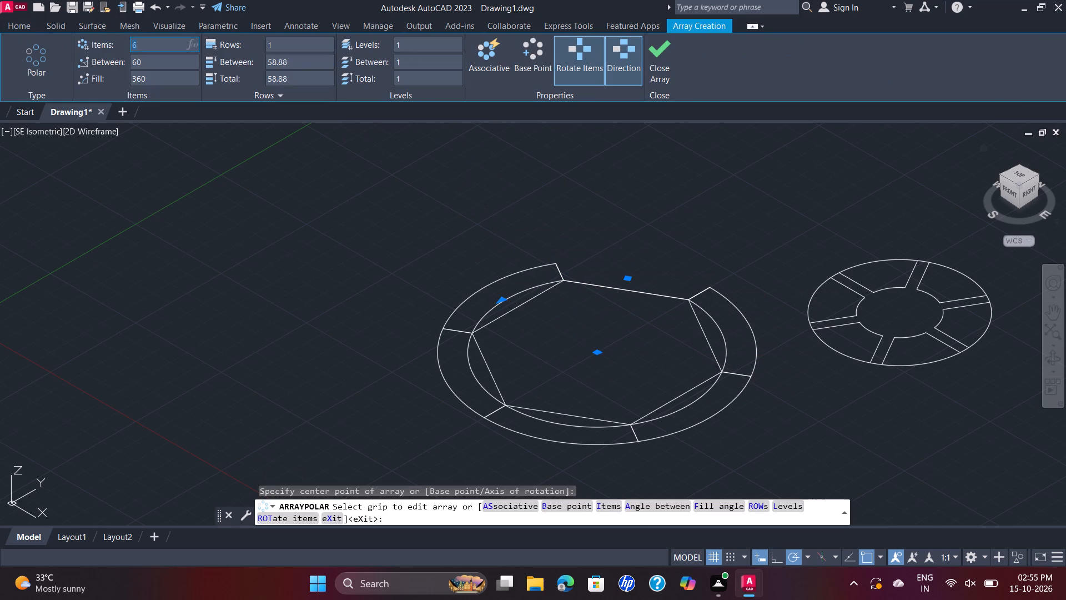
key("3")
key("Return")
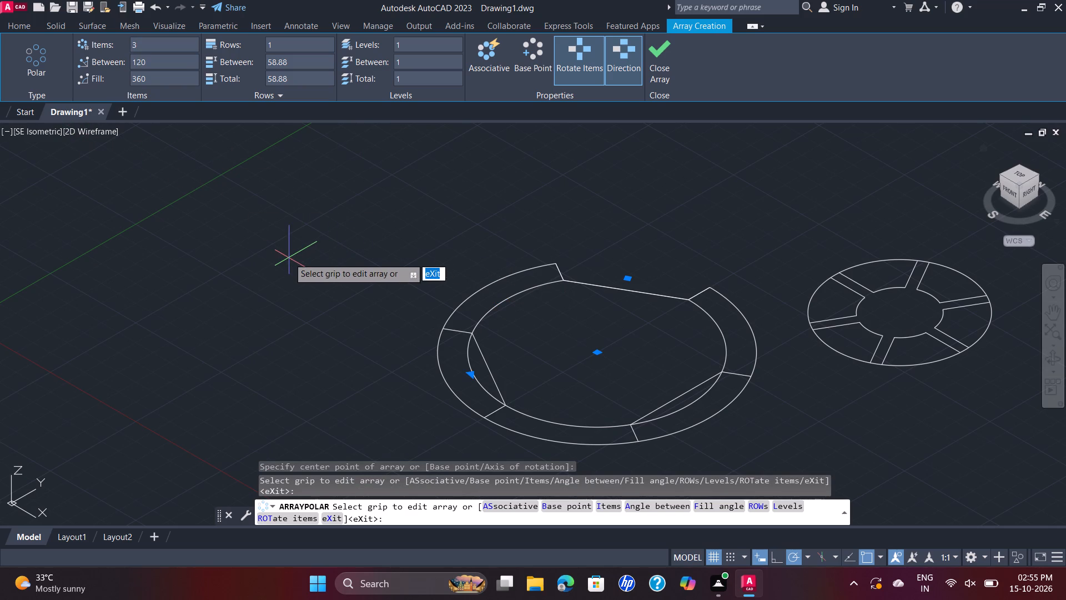
key("Escape")
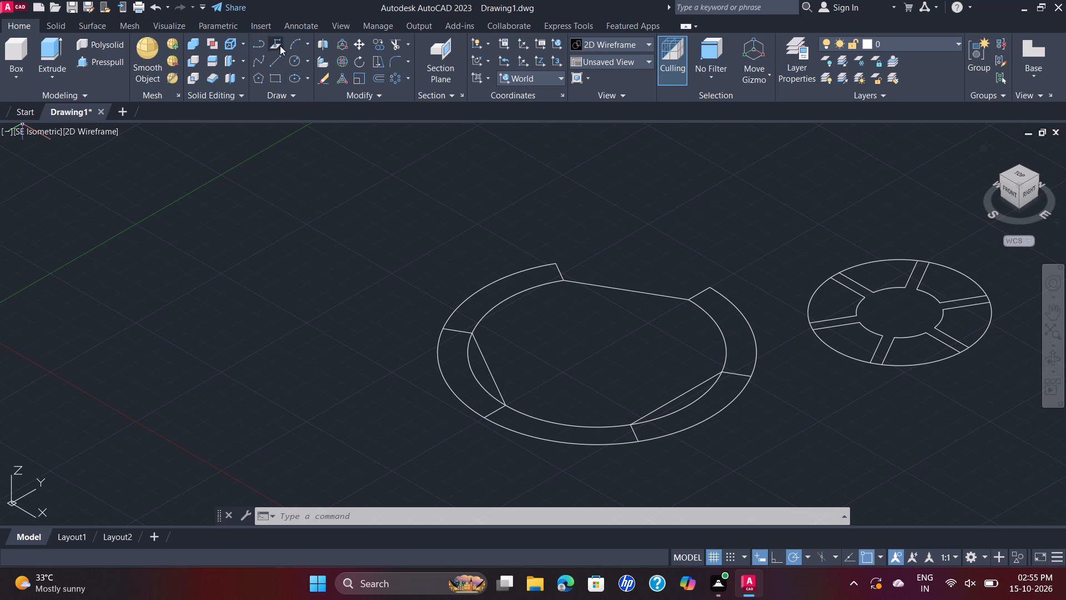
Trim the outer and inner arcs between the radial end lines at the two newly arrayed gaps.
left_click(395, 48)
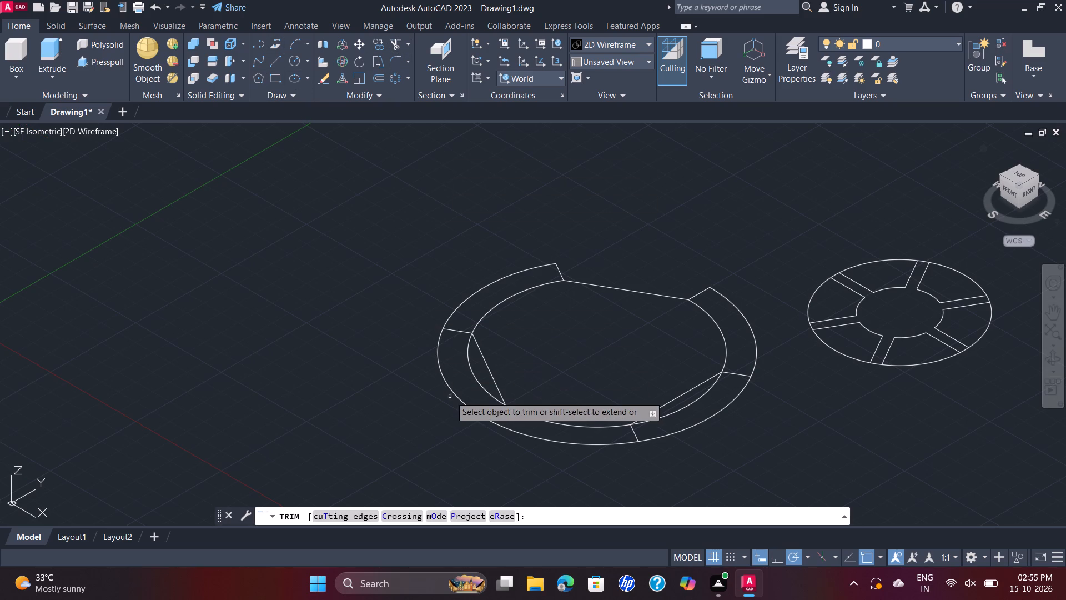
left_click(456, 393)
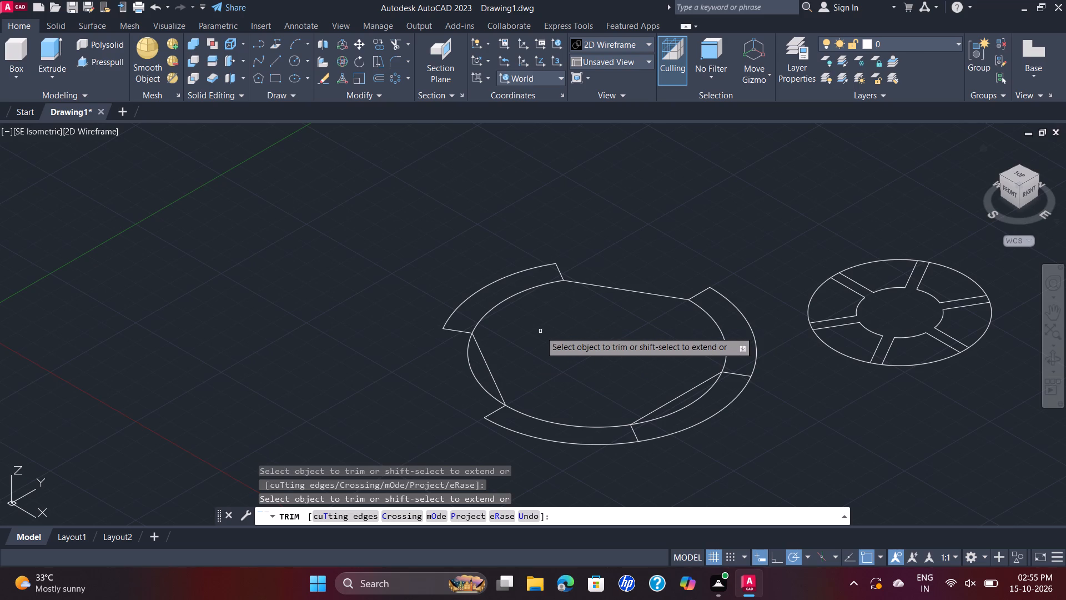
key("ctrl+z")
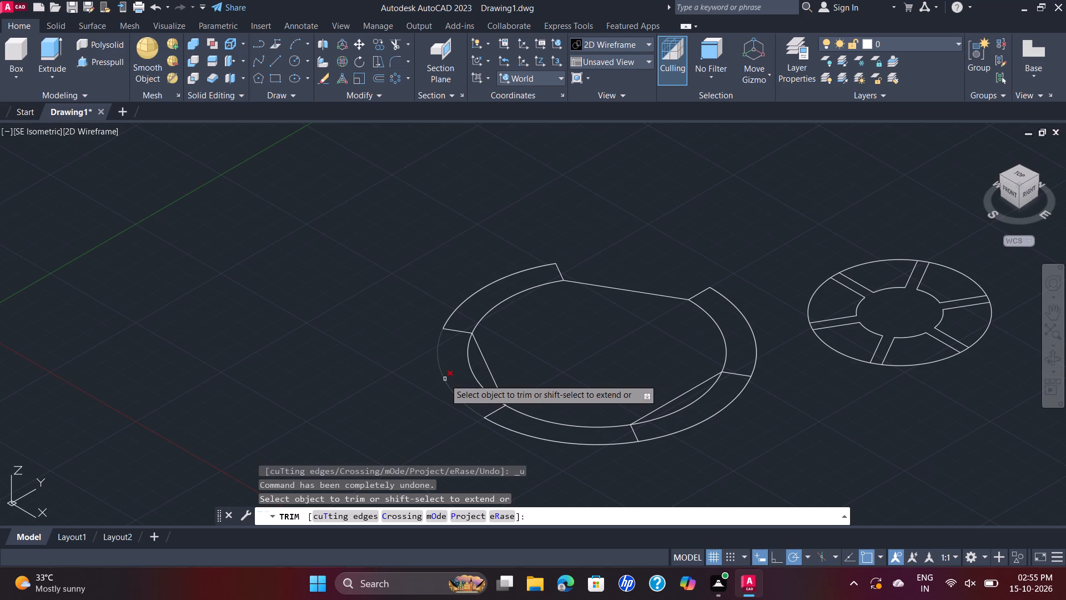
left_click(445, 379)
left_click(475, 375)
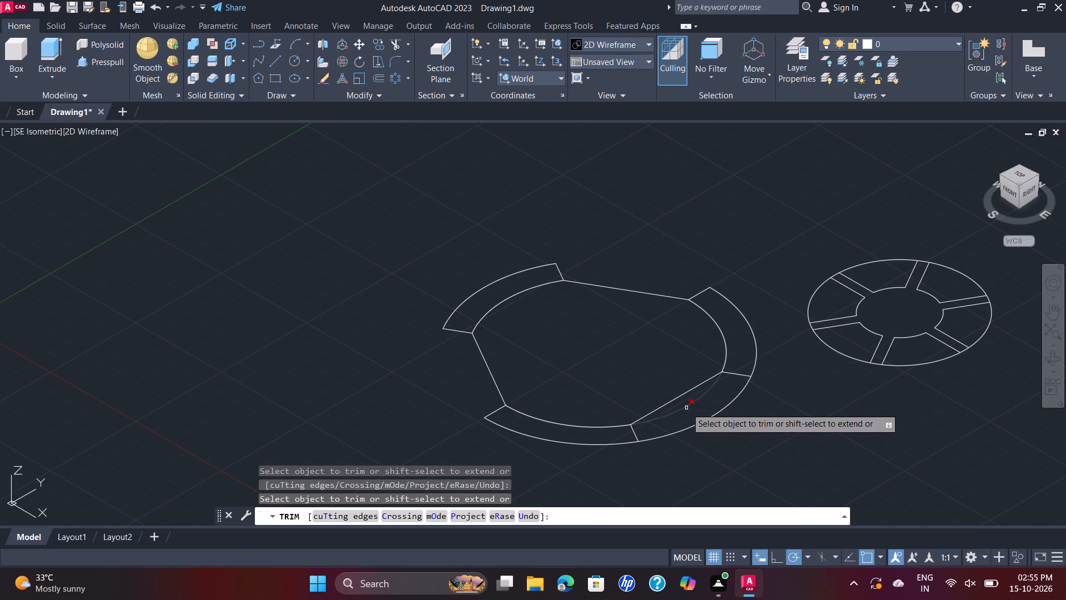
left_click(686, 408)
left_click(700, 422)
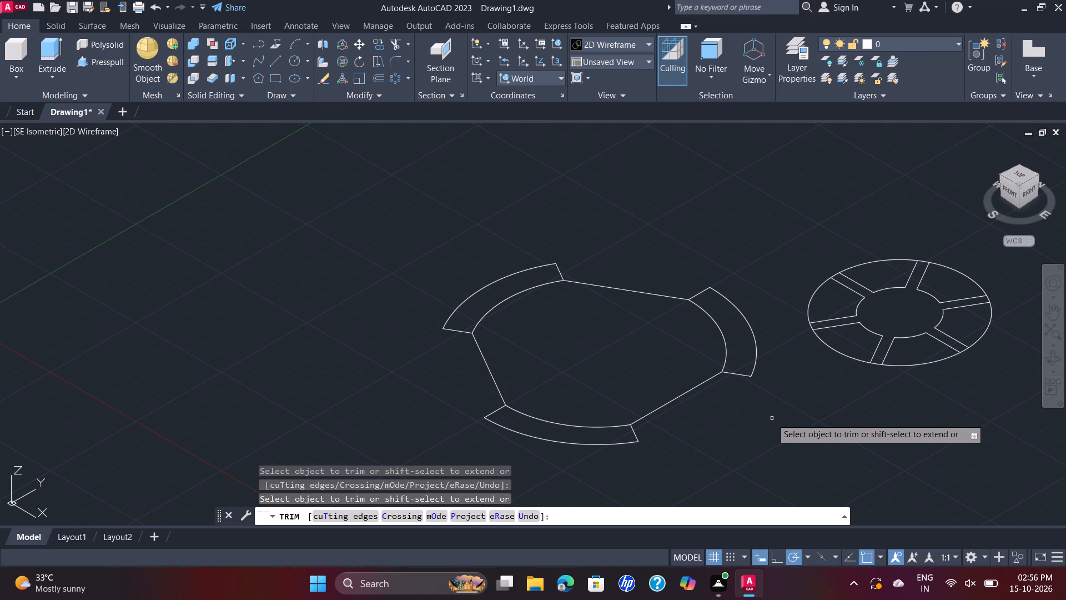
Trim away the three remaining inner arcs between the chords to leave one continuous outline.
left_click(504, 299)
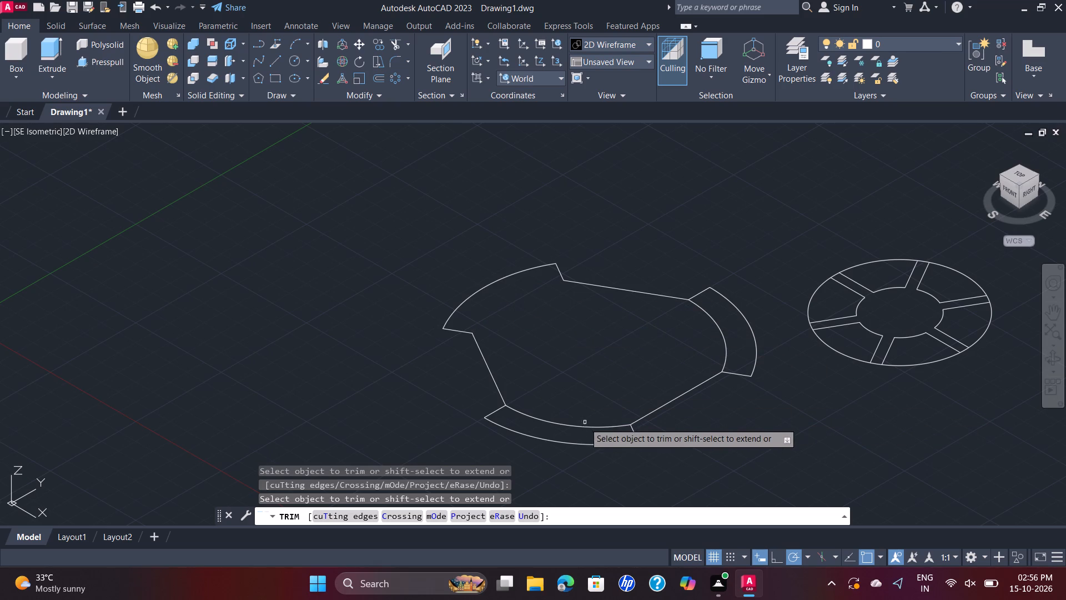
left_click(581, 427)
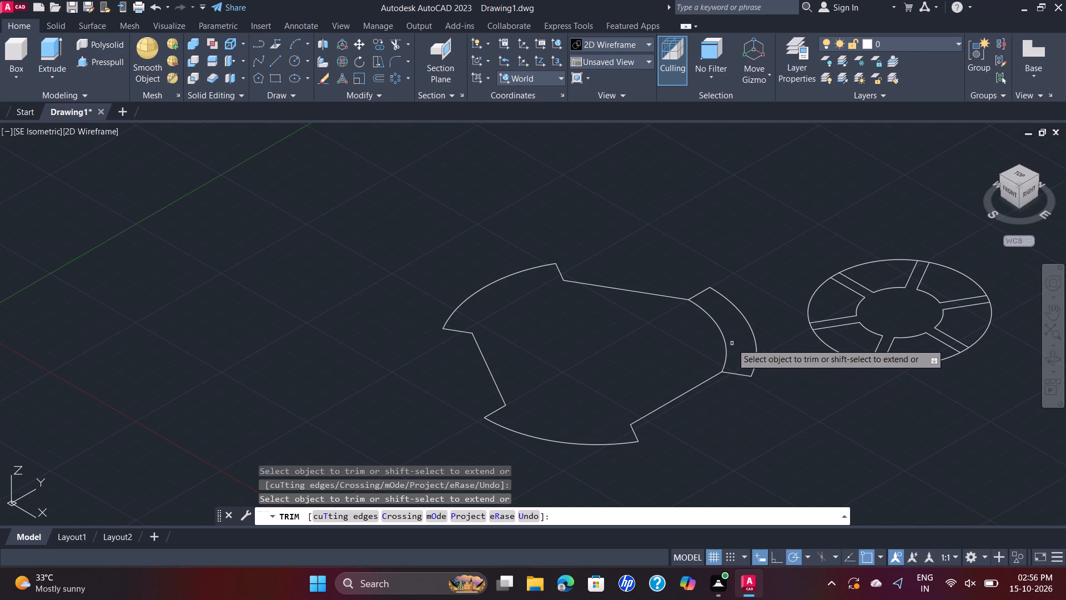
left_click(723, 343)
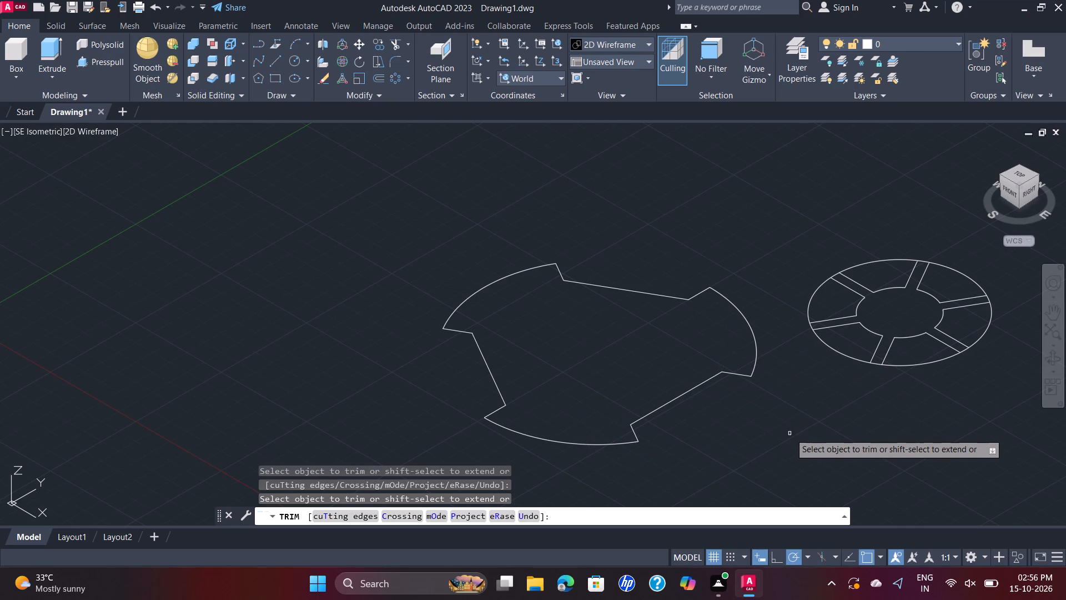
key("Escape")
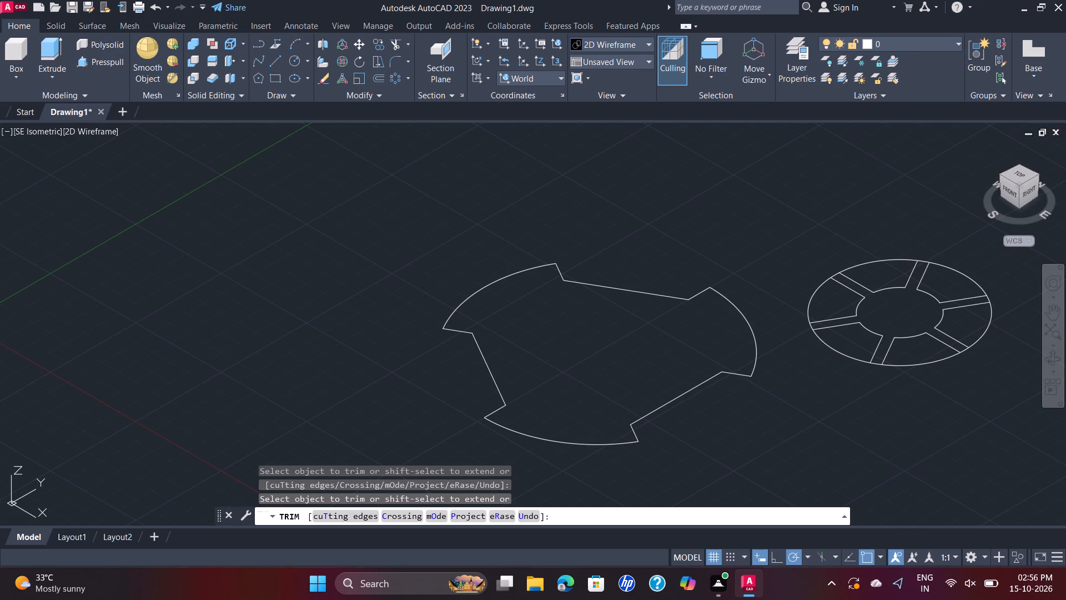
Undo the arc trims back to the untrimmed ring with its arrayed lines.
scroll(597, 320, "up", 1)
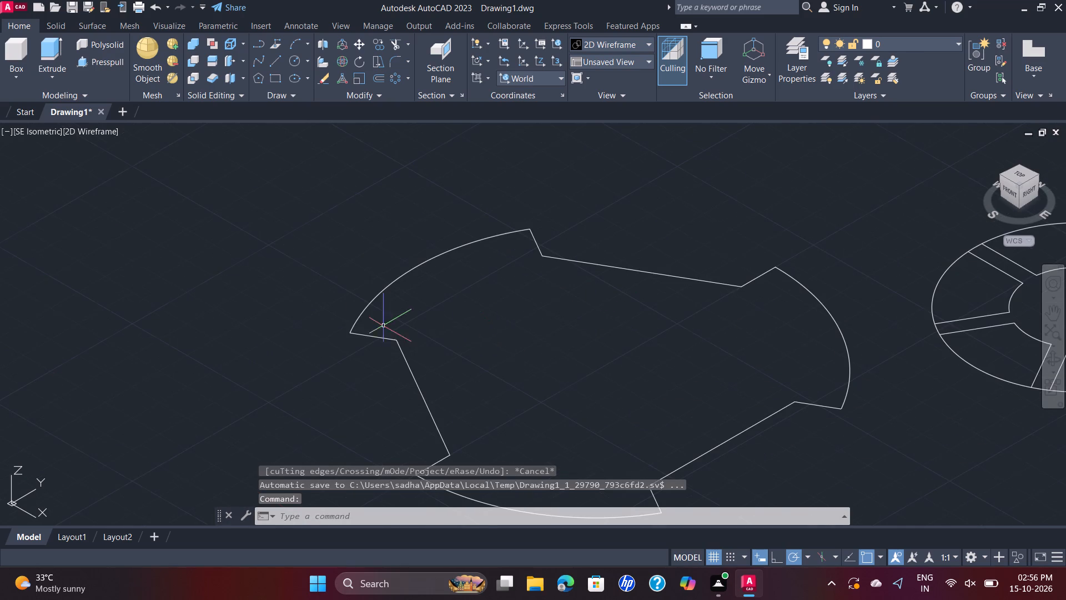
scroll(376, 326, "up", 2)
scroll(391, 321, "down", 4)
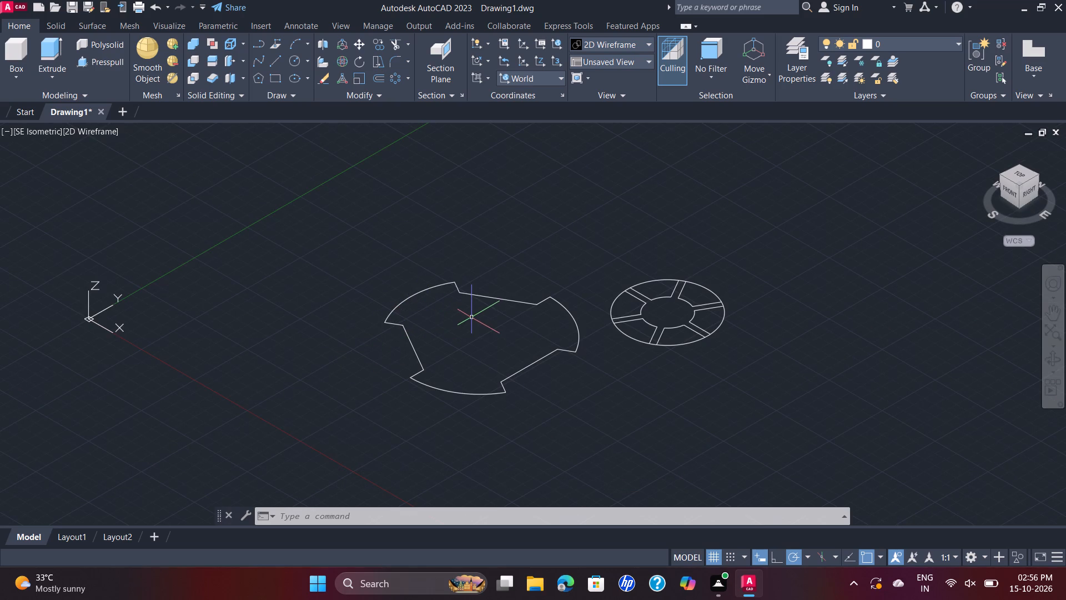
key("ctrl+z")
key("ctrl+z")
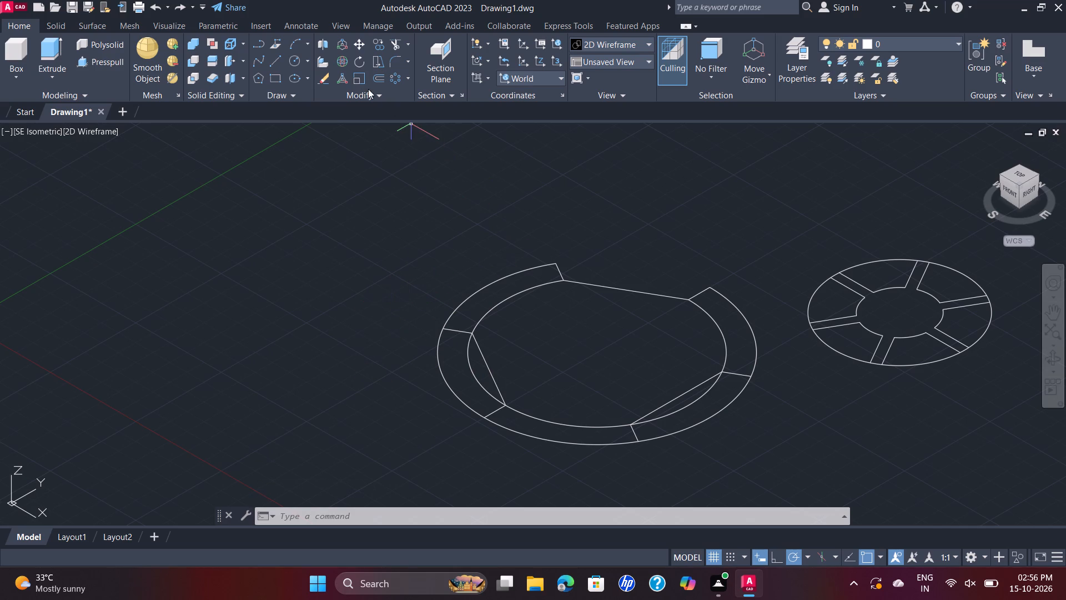
Trim only the outer arc between the radial end lines at the two arrayed gaps, keeping the inner arc.
left_click(397, 44)
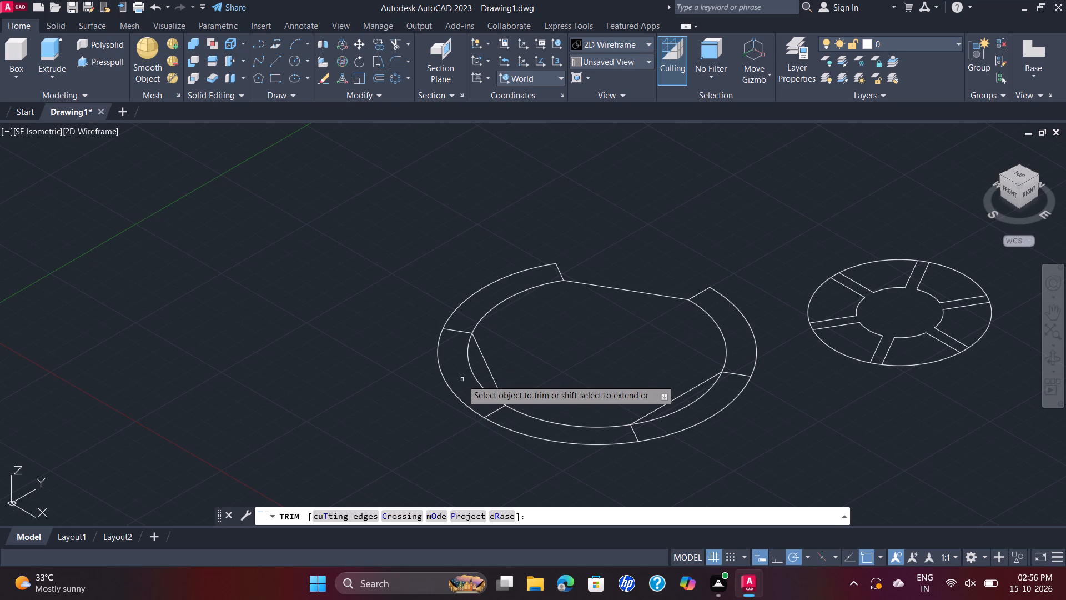
left_click(447, 387)
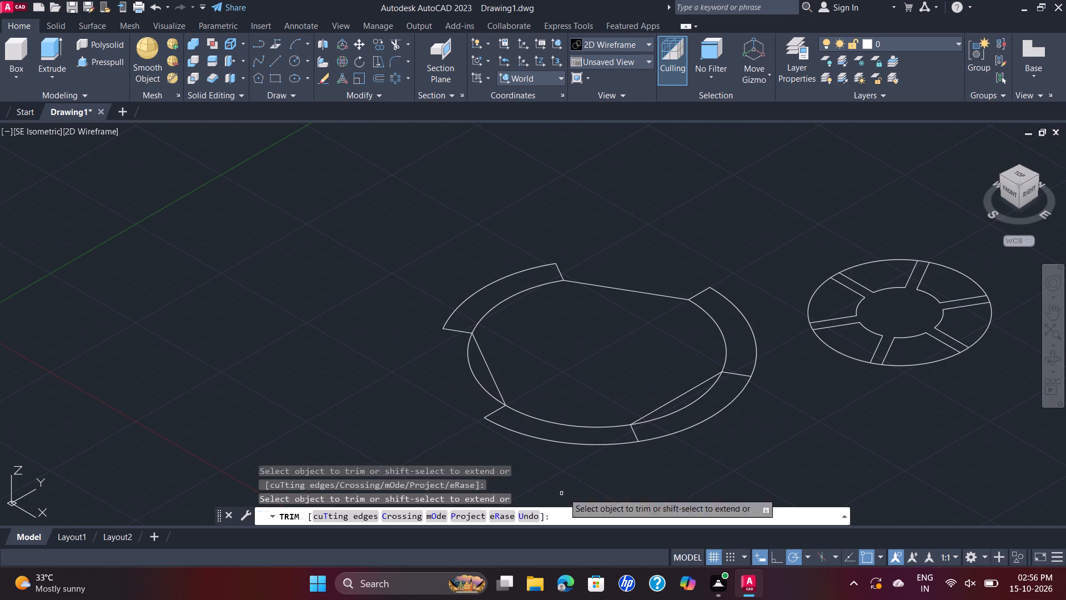
left_click(708, 417)
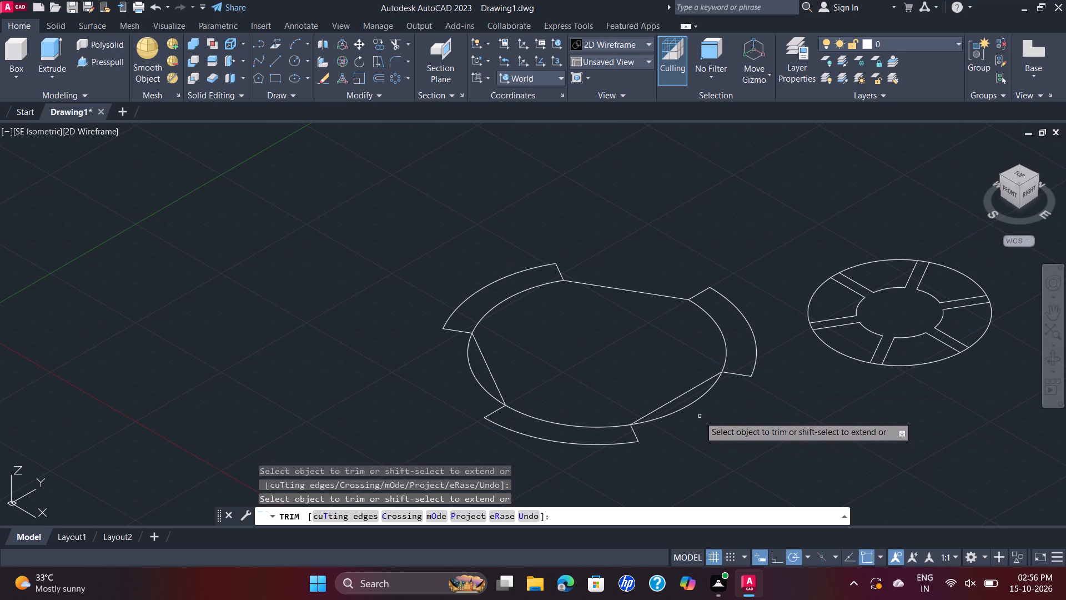
key("Escape")
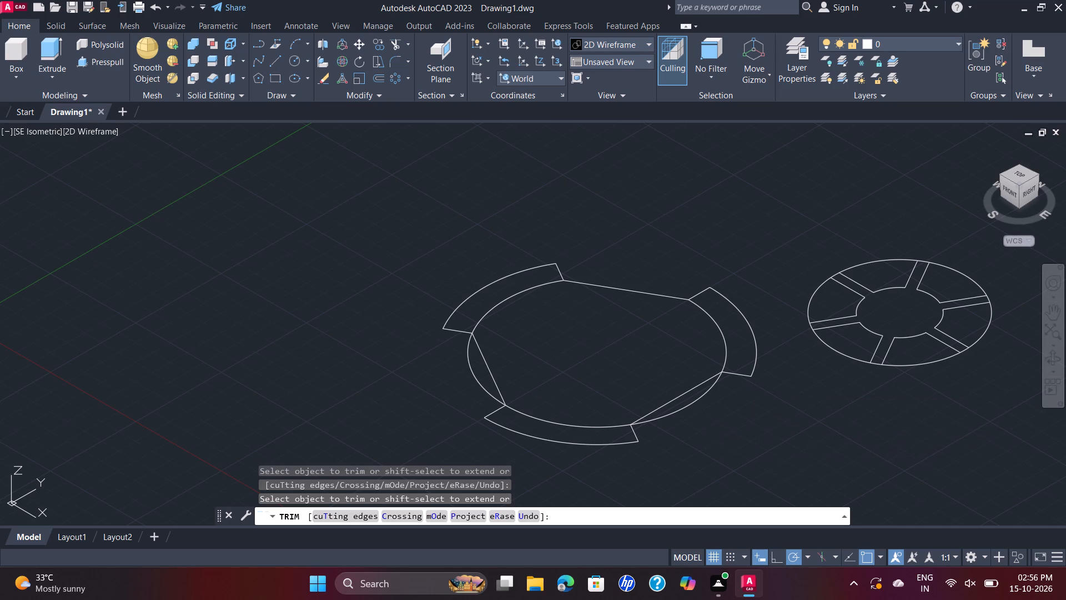
Draw a 12 mm diameter circle centred on the inner arc, midway along one of the three outer ring segments.
left_click(296, 63)
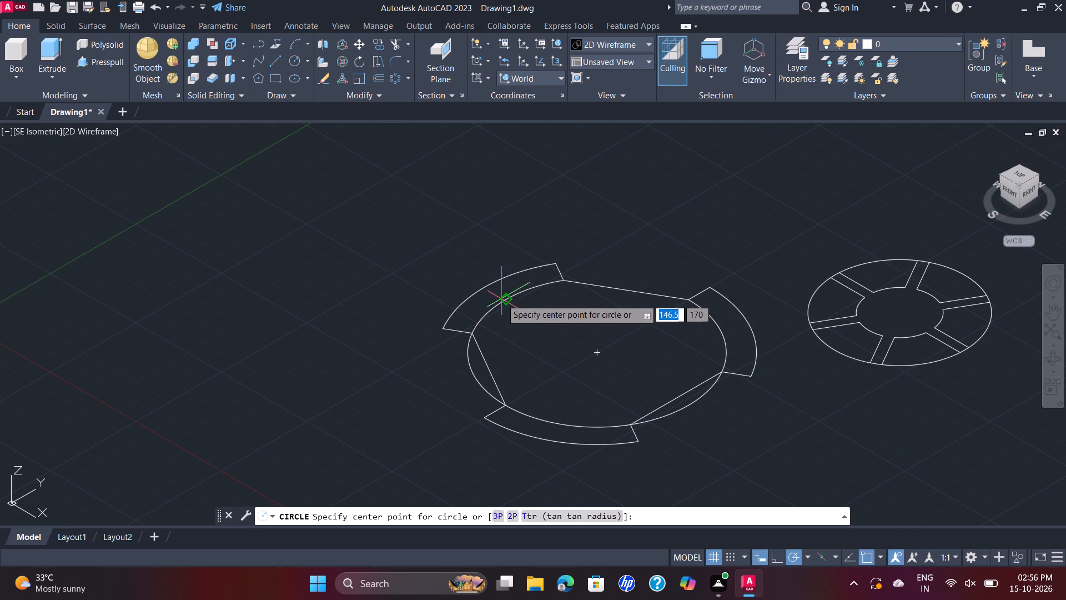
left_click(503, 299)
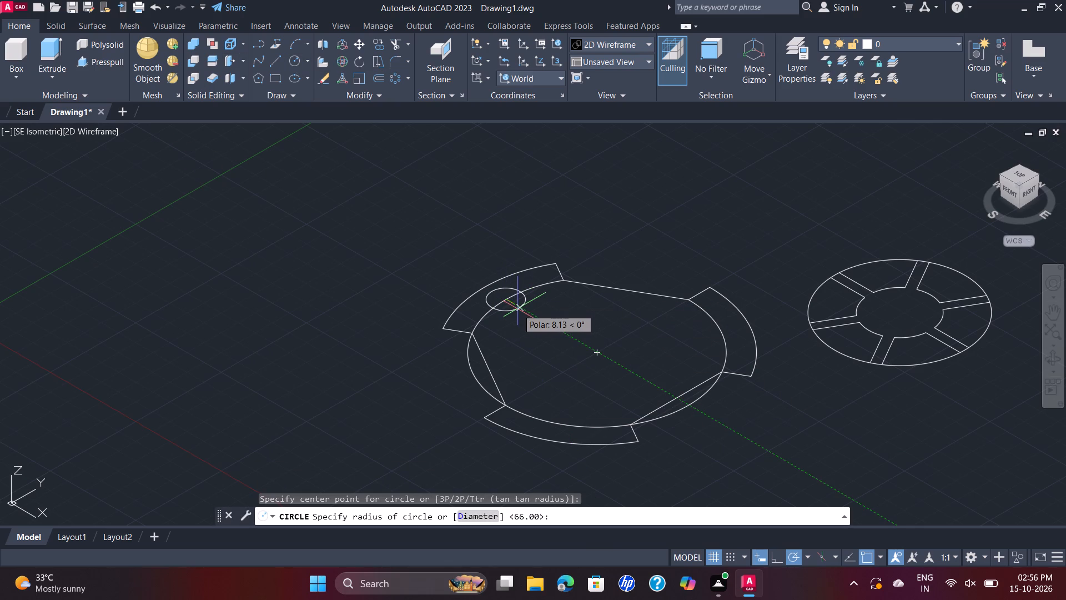
key("d")
key("Return")
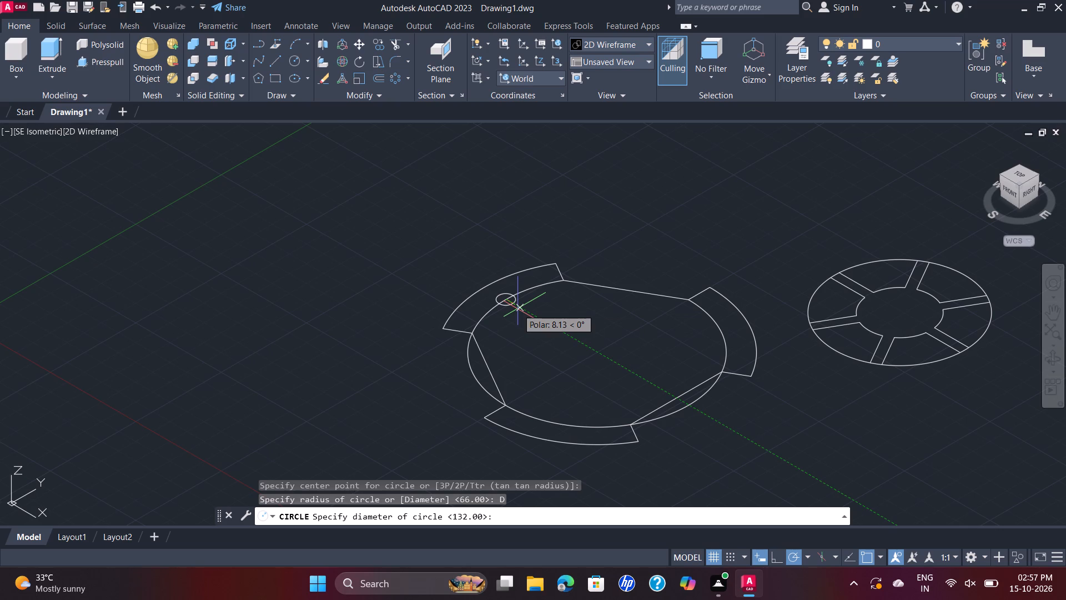
key("1")
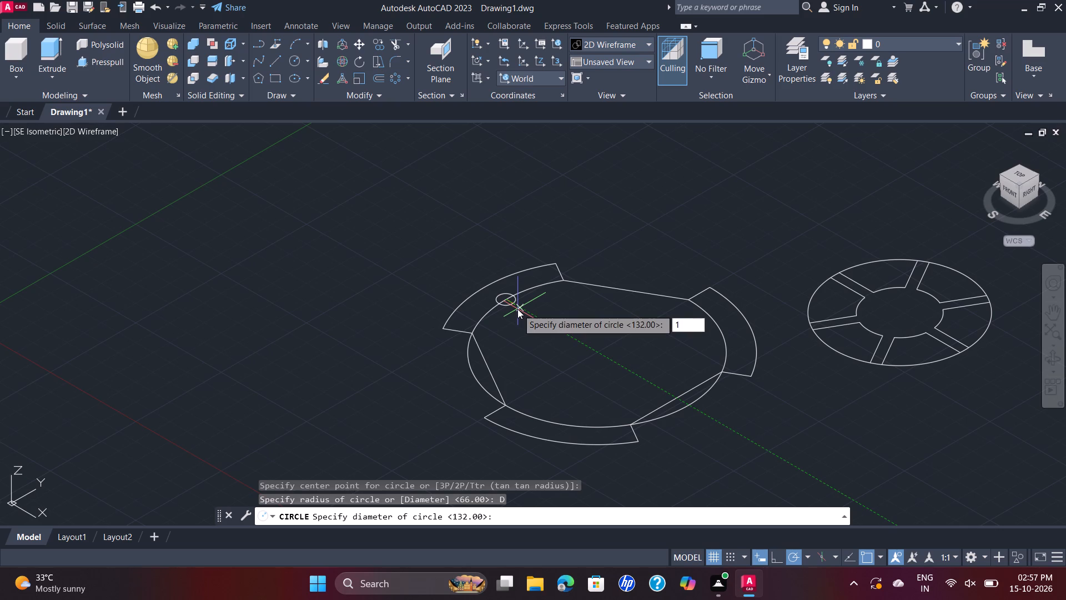
key("2")
key("Return")
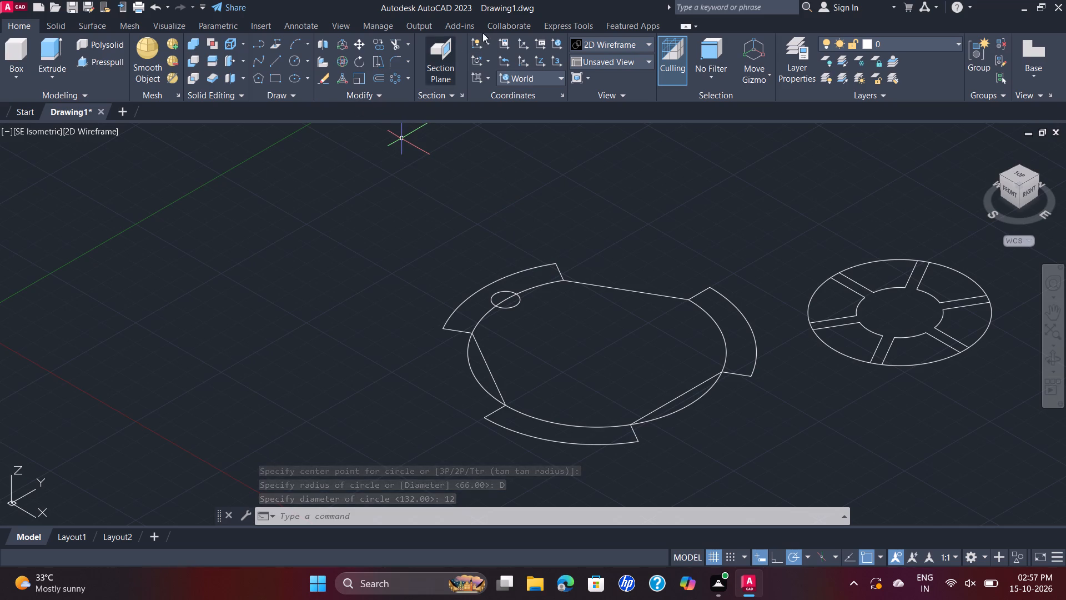
Trim away the piece of the inner arc that lies inside the 12 mm circle.
left_click(398, 42)
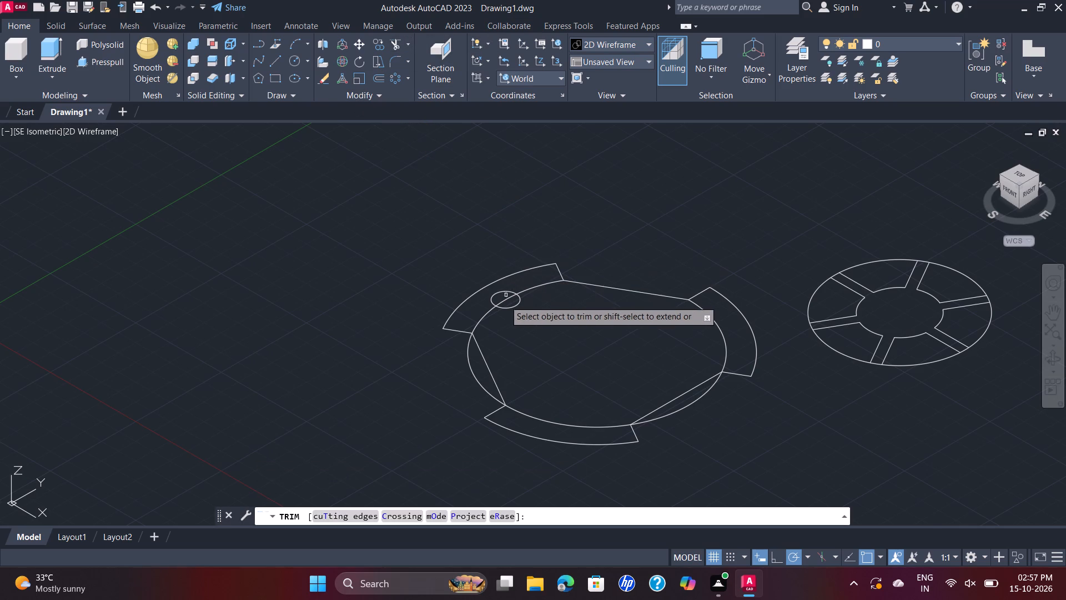
left_click(505, 301)
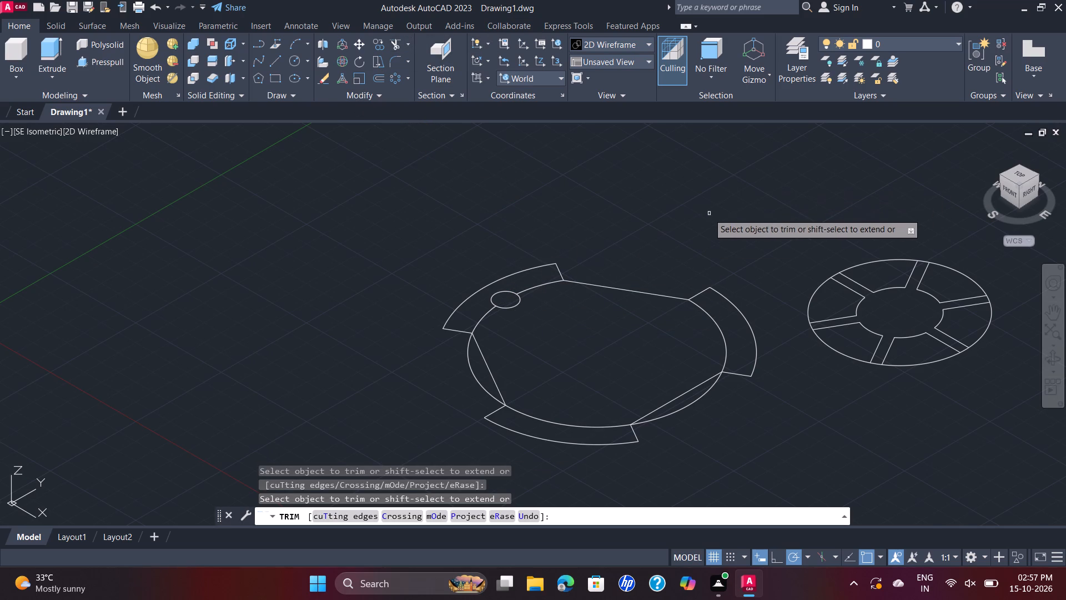
key("Escape")
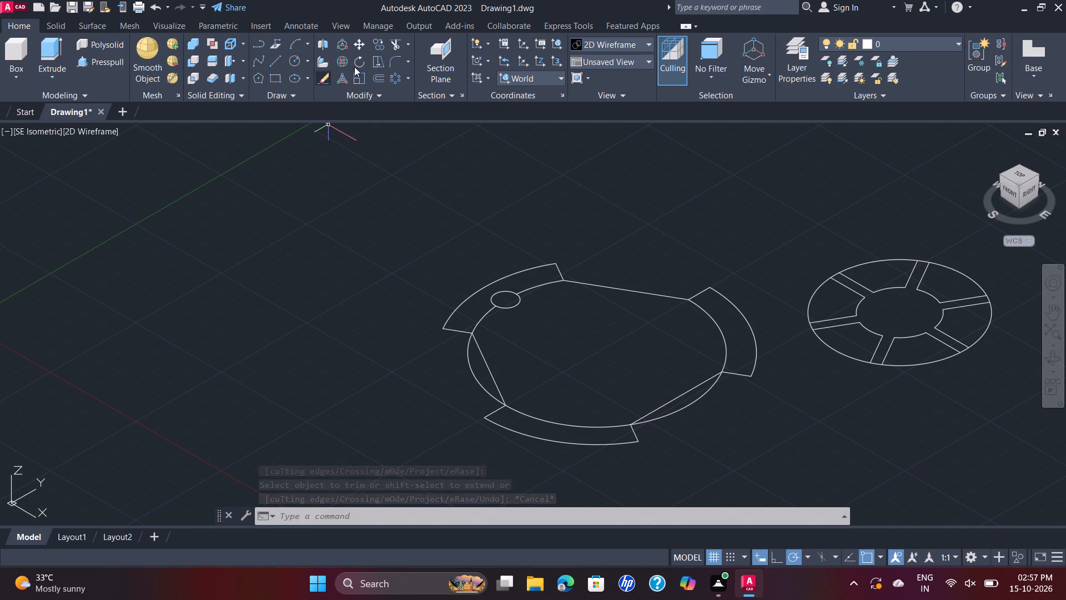
Polar array the 12 mm circle about the ring's centre with 3 items over 360 degrees.
left_click(391, 75)
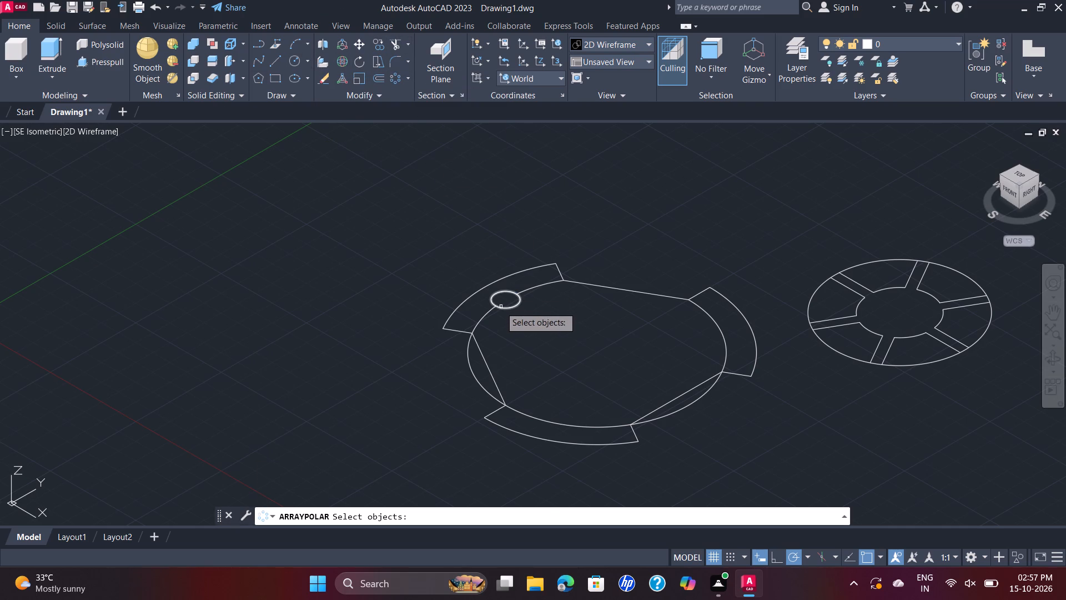
left_click(501, 307)
right_click(552, 323)
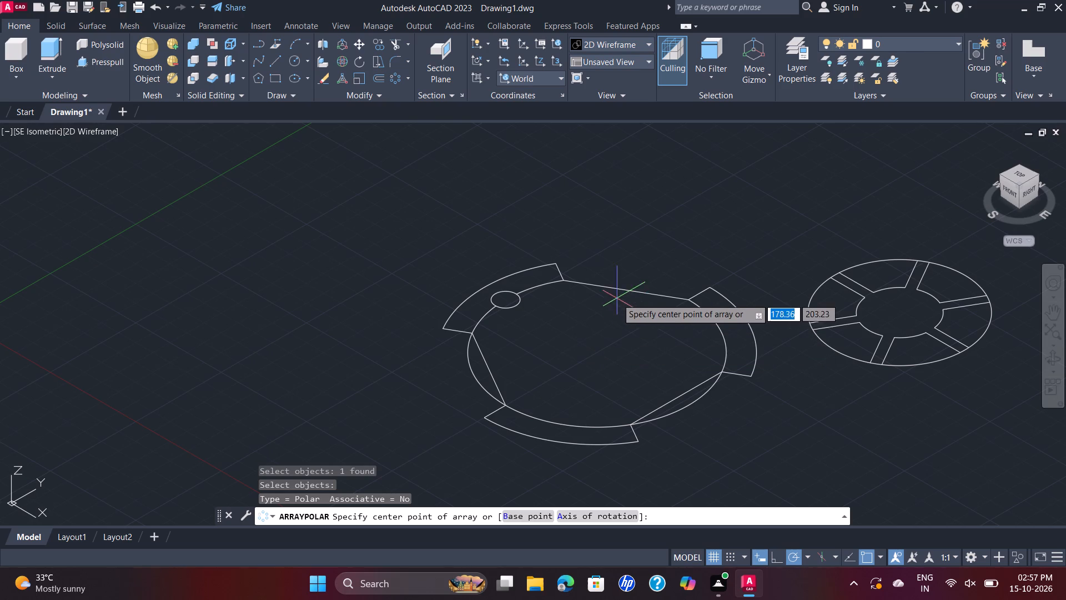
left_click(597, 351)
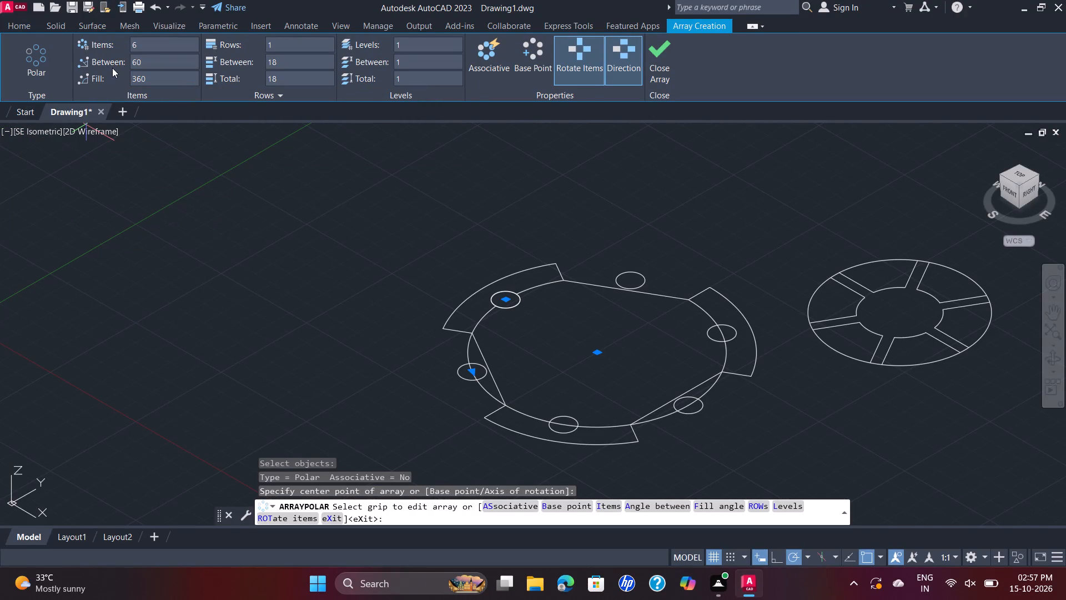
left_click(140, 45)
key("3")
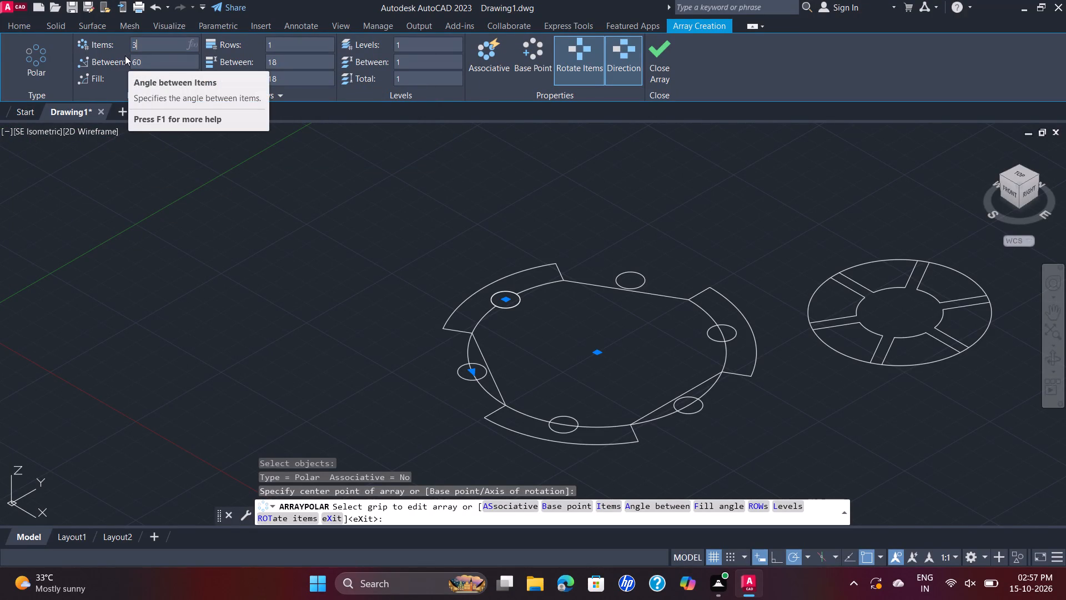
key("Return")
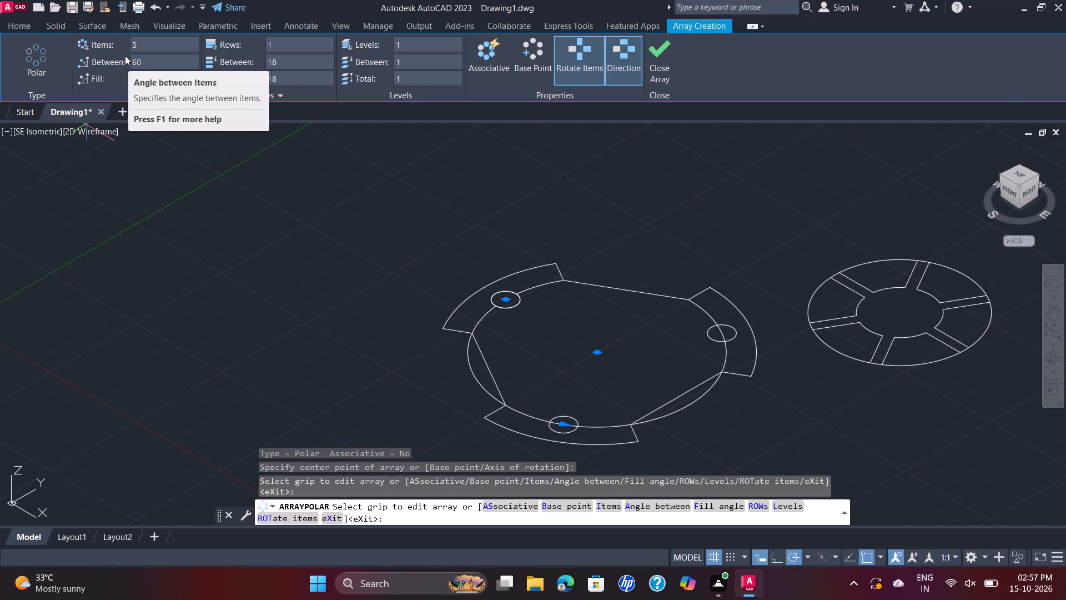
key("Escape")
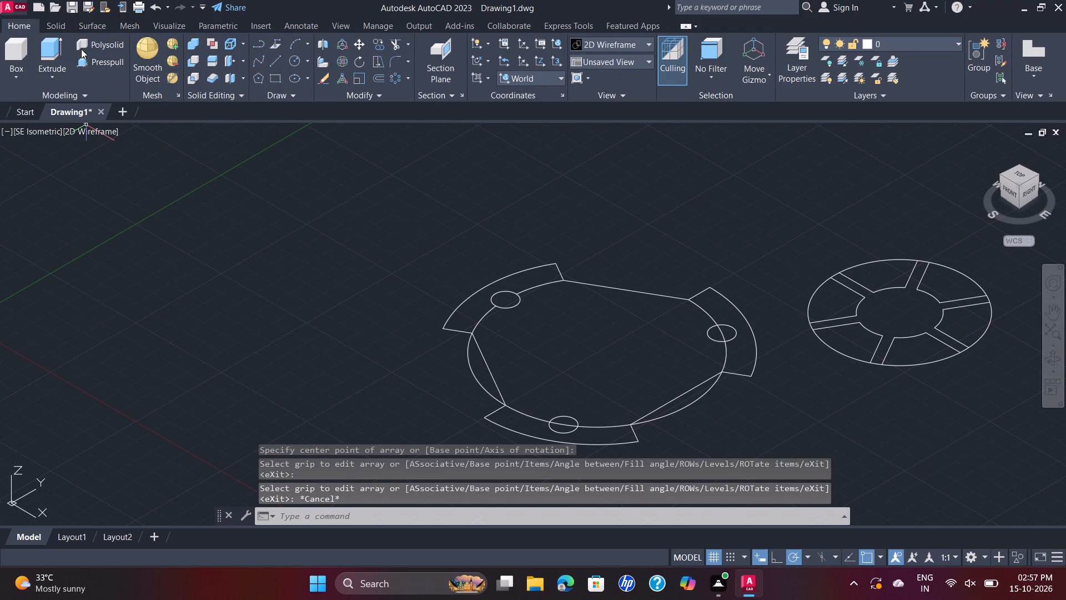
Trim away the inner arc pieces inside the two newly arrayed circles.
left_click(398, 45)
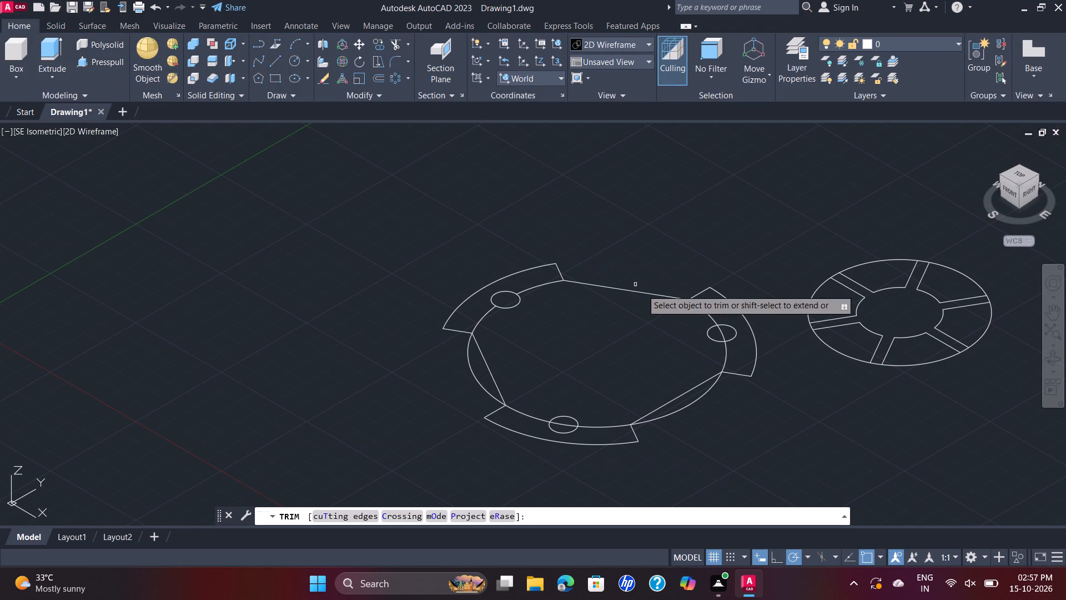
scroll(707, 348, "up", 2)
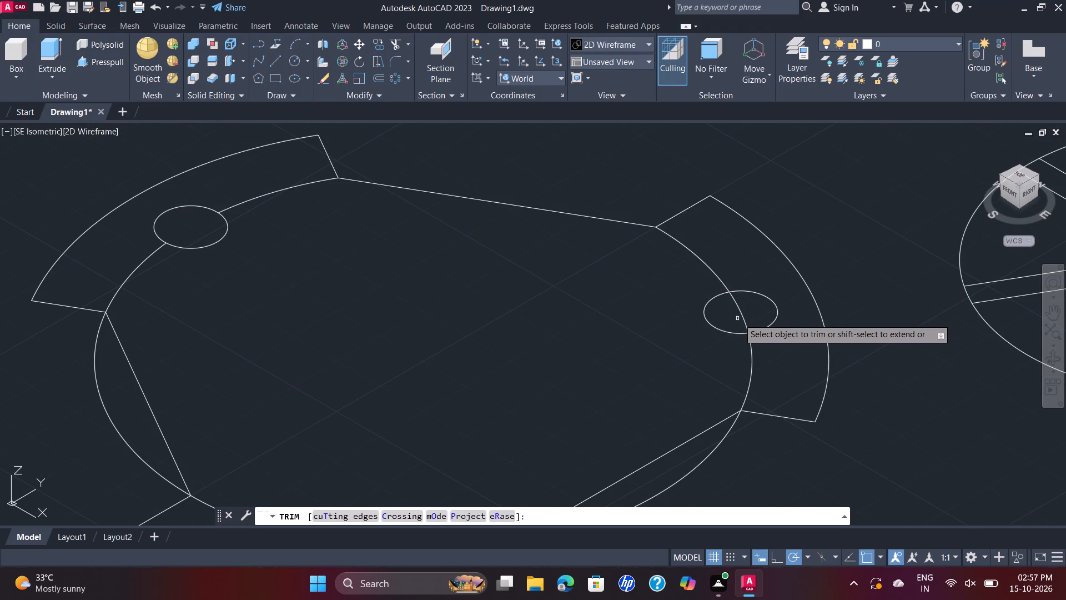
left_click(743, 317)
scroll(742, 315, "down", 2)
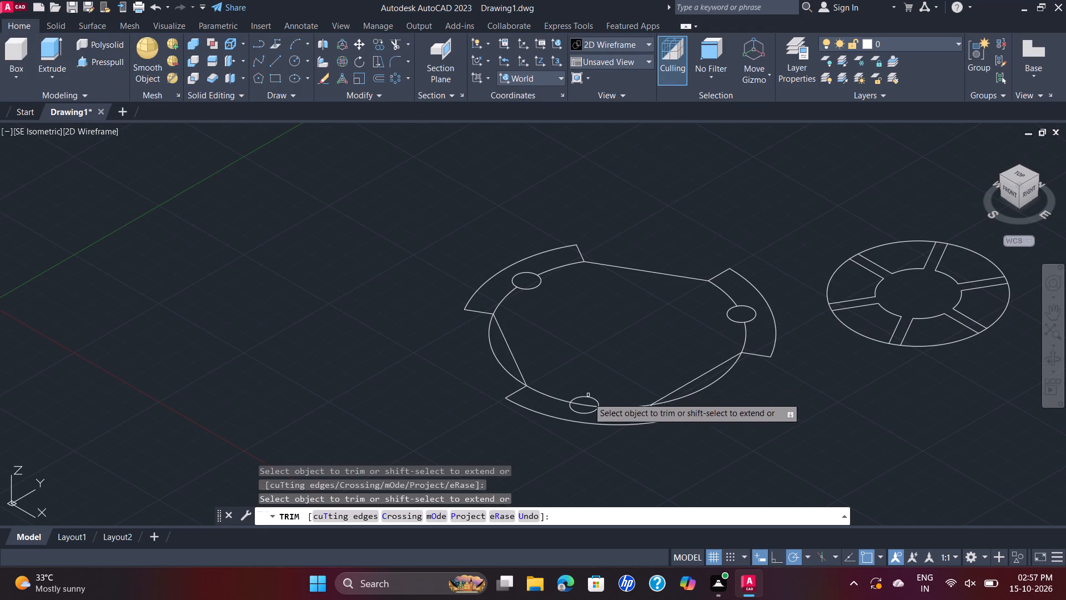
left_click(592, 403)
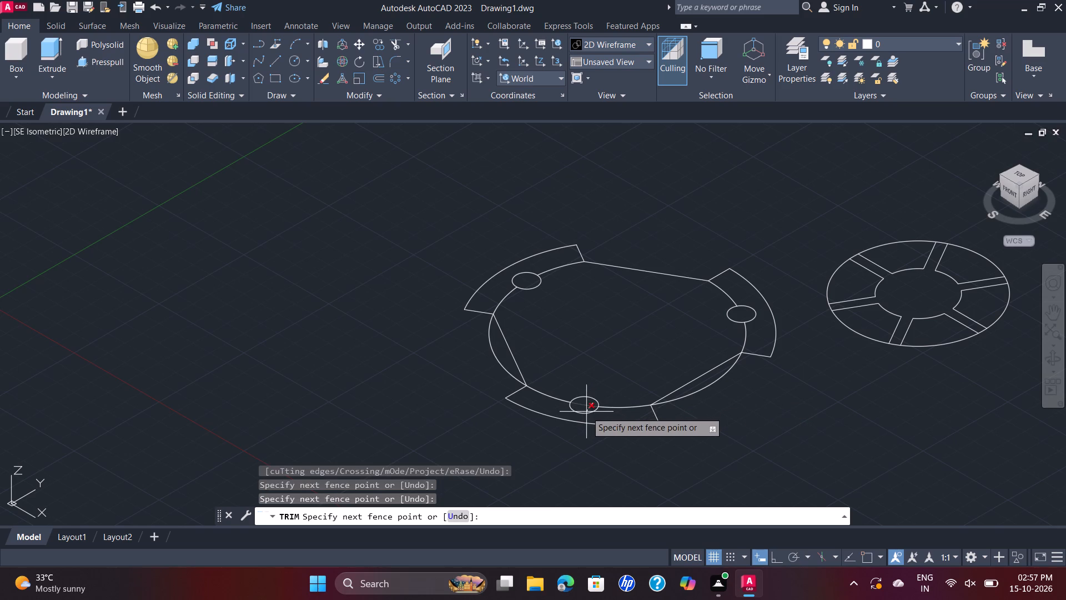
left_click(585, 409)
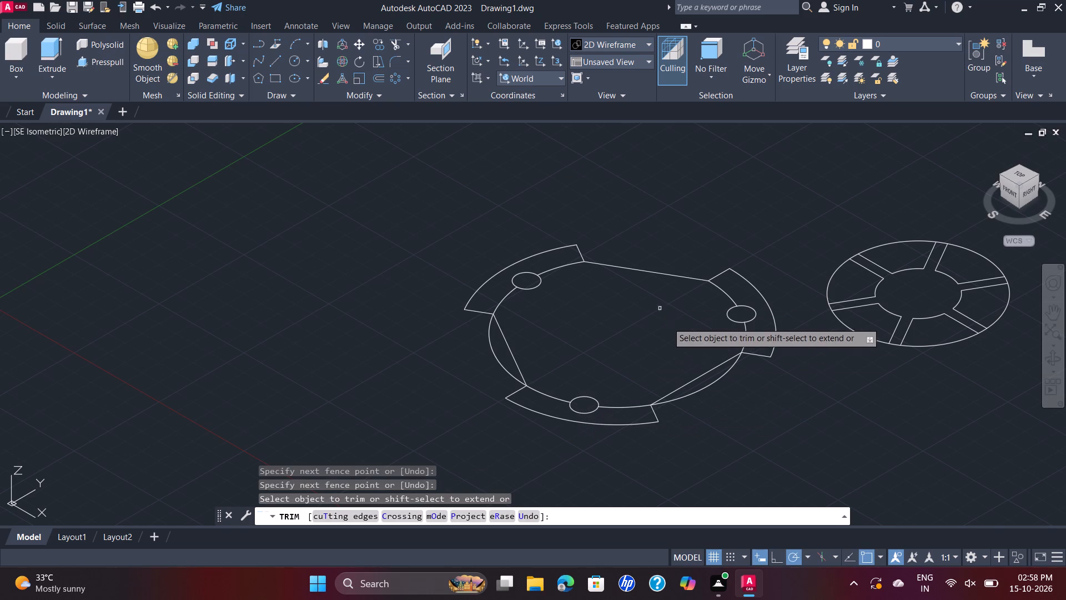
Trim the inner arcs bulging outside the chords at the two remaining gaps, leaving only the straight chords.
left_click(717, 378)
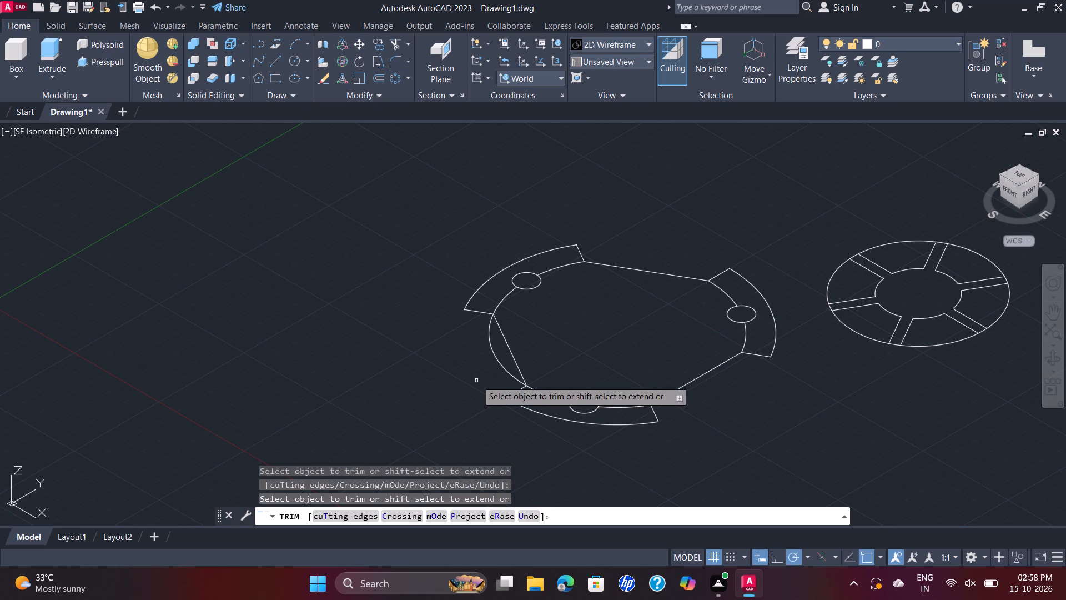
left_click(497, 356)
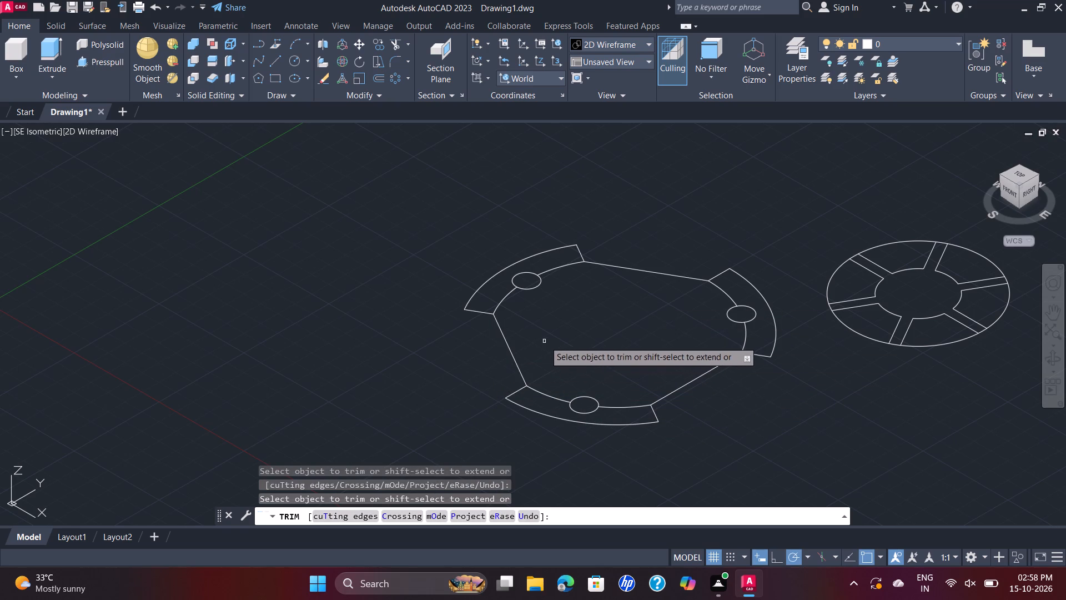
key("Escape")
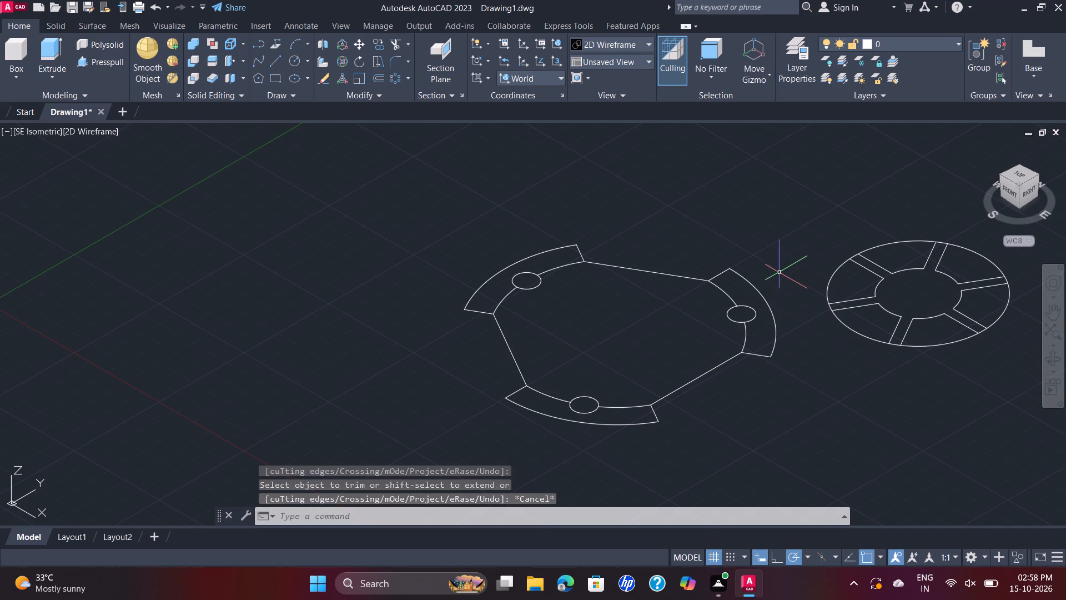
Join all the curves of the ring profile, including its arcs, chords, end lines and circles.
left_click(327, 192)
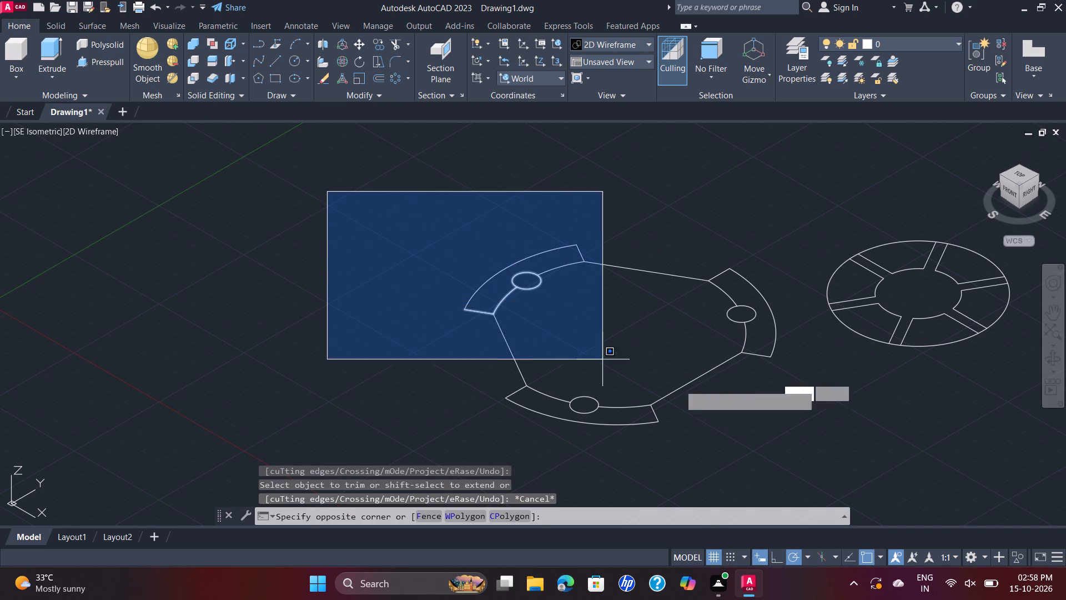
left_click(800, 447)
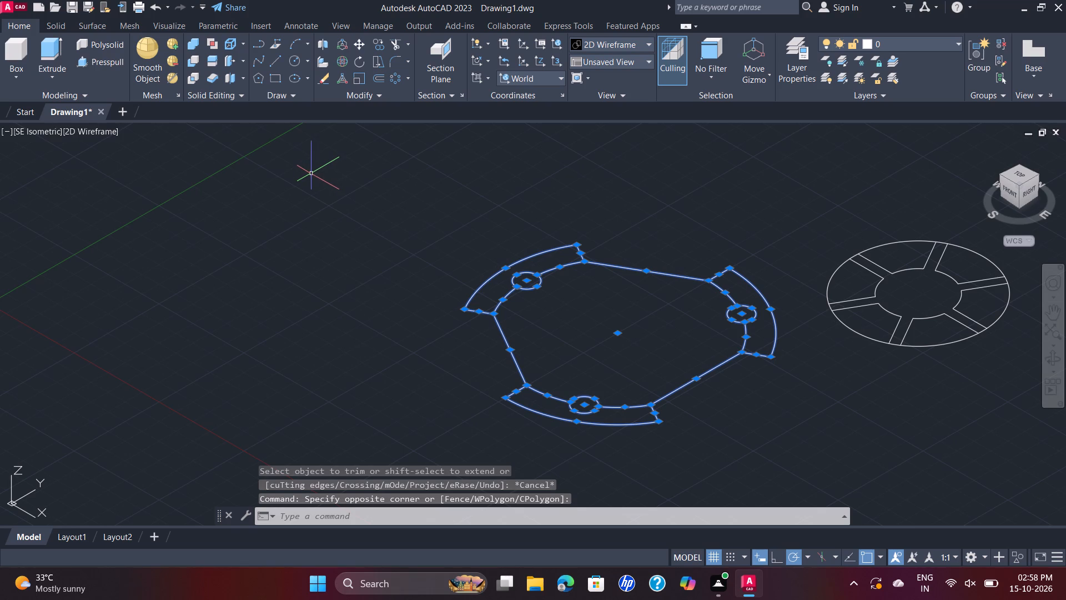
key("j")
key("Return")
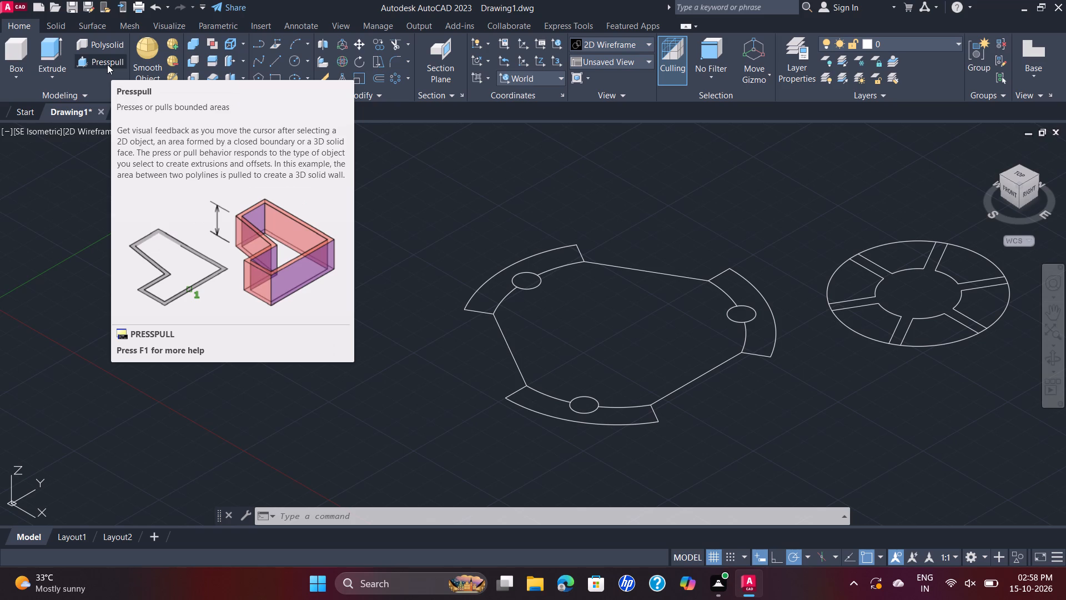
Presspull the central area inside the chords and inner arcs to a height of 5 mm.
left_click(107, 64)
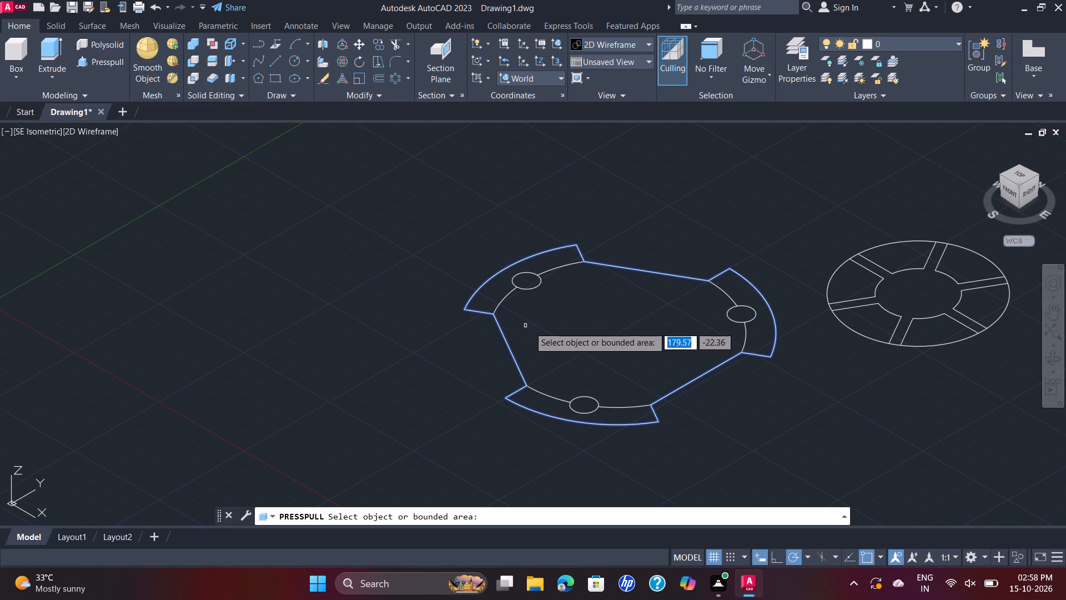
left_click(633, 325)
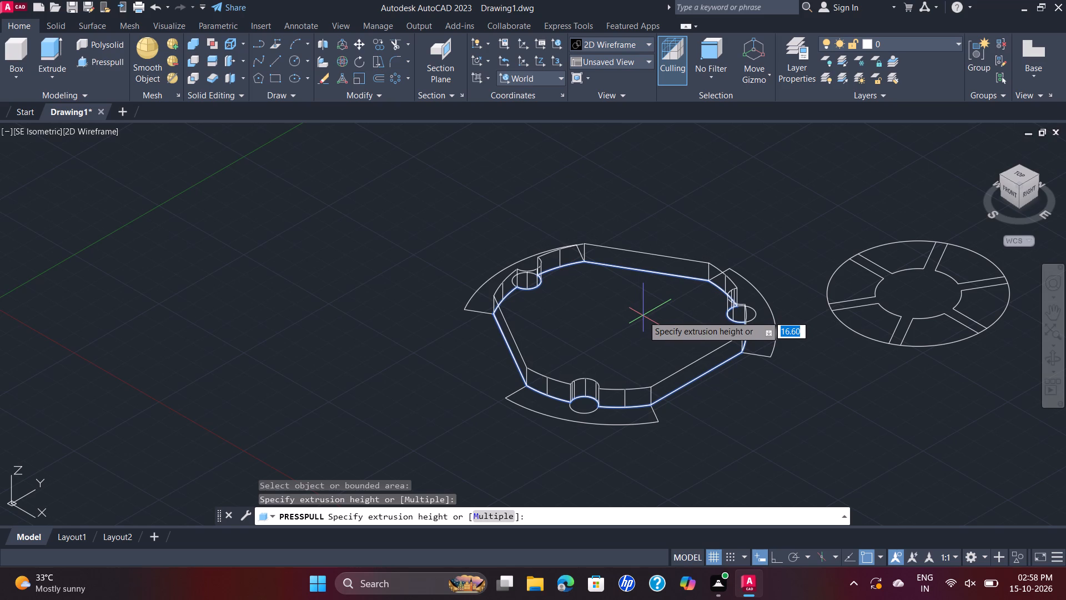
key("5")
key("Return")
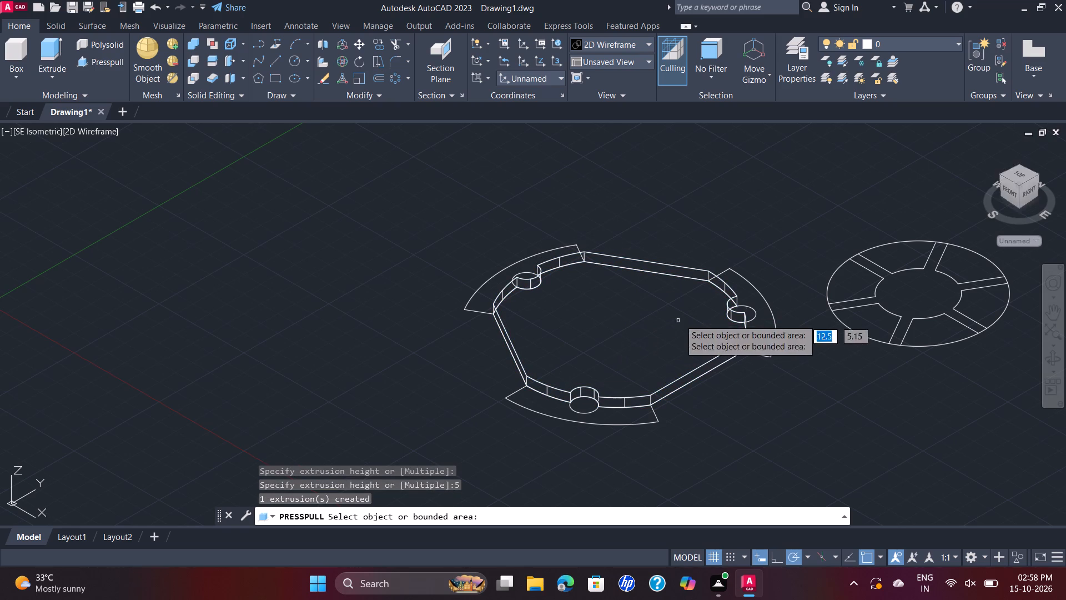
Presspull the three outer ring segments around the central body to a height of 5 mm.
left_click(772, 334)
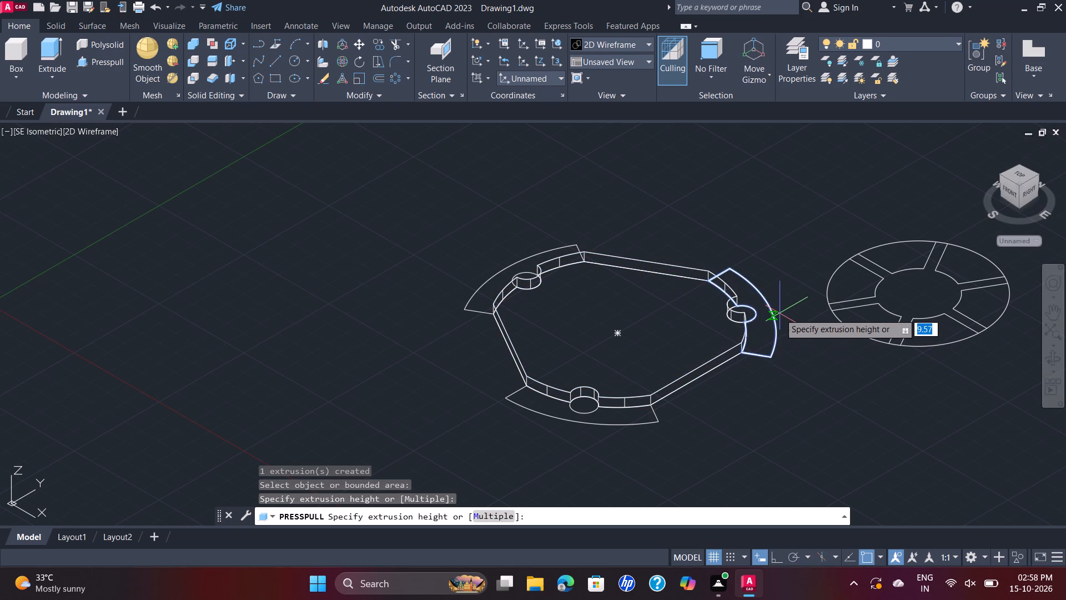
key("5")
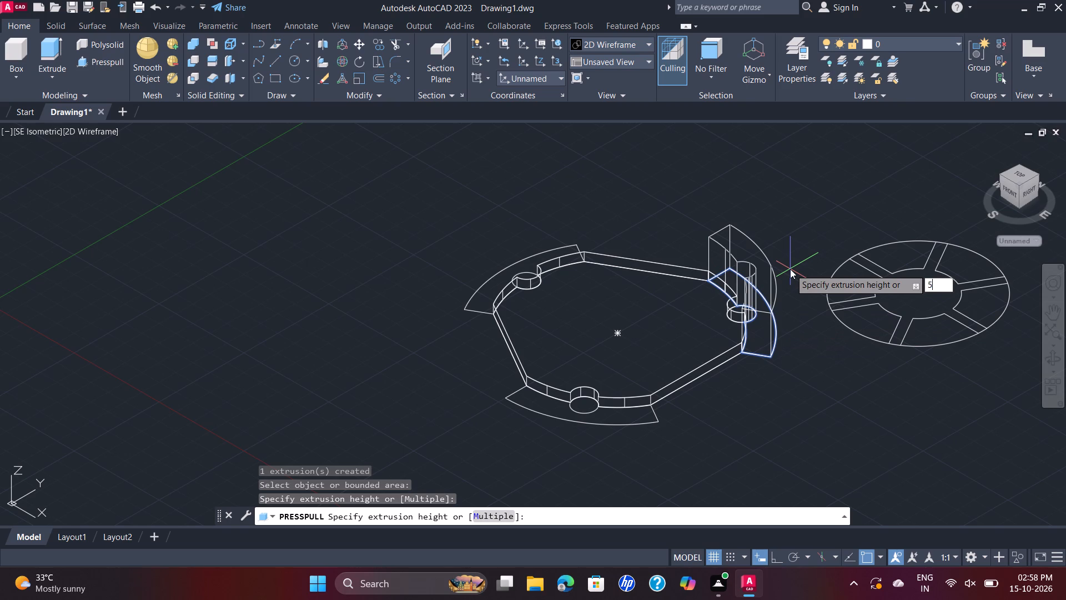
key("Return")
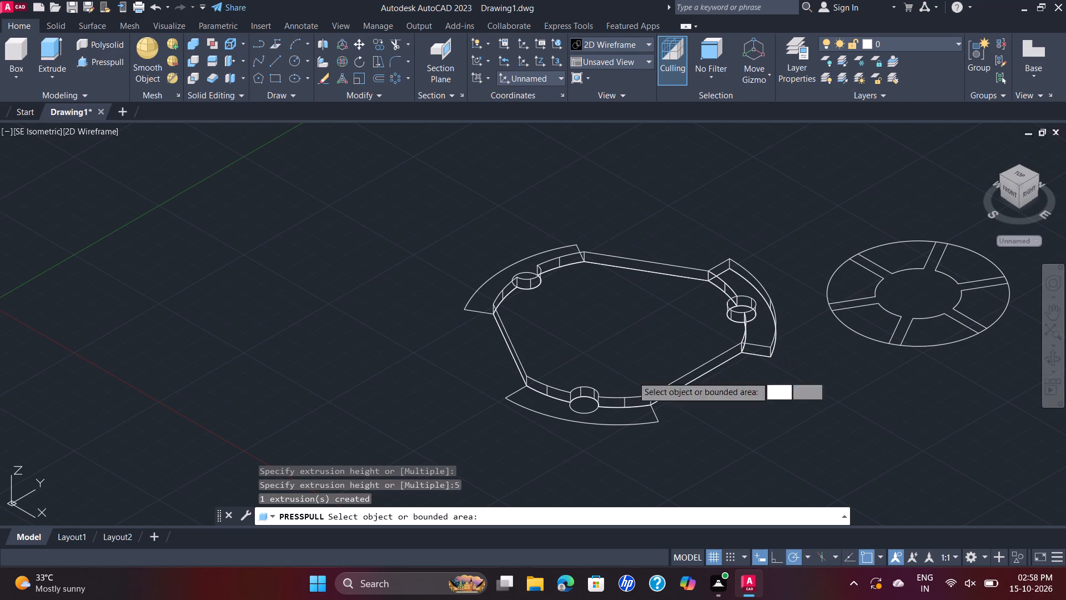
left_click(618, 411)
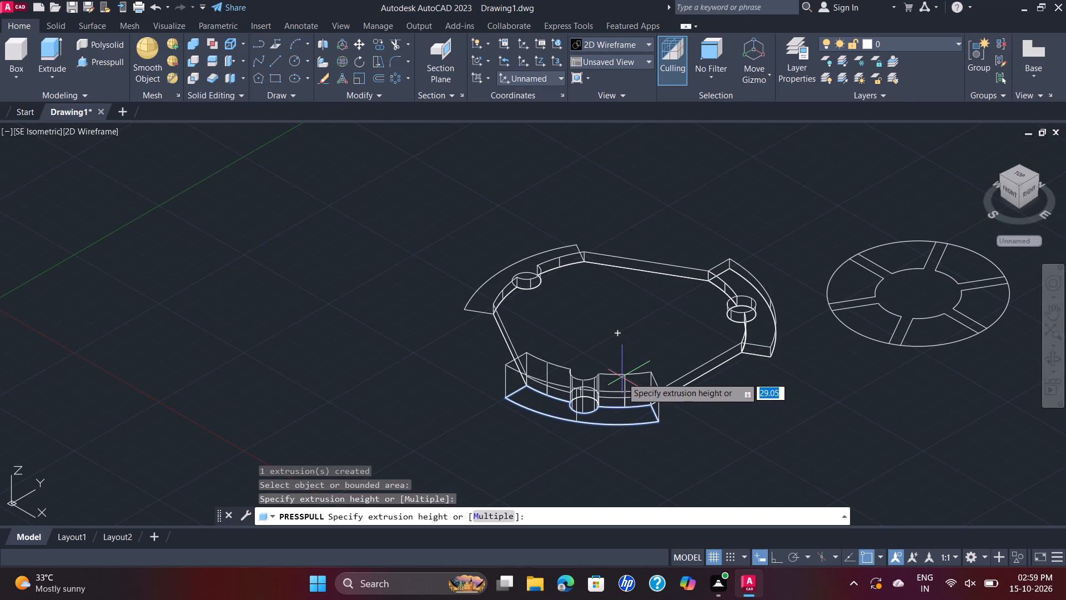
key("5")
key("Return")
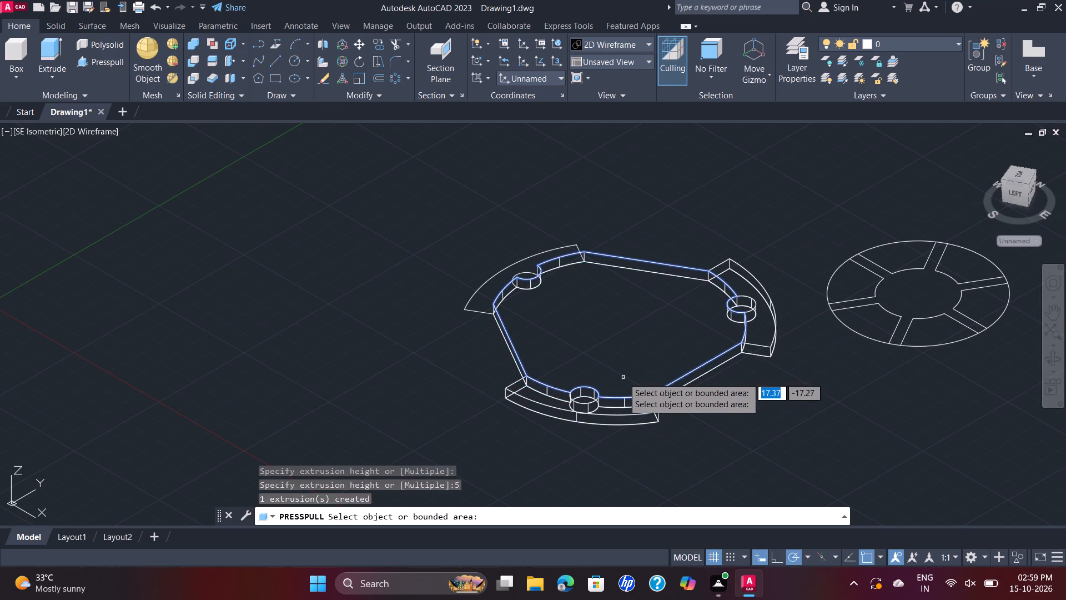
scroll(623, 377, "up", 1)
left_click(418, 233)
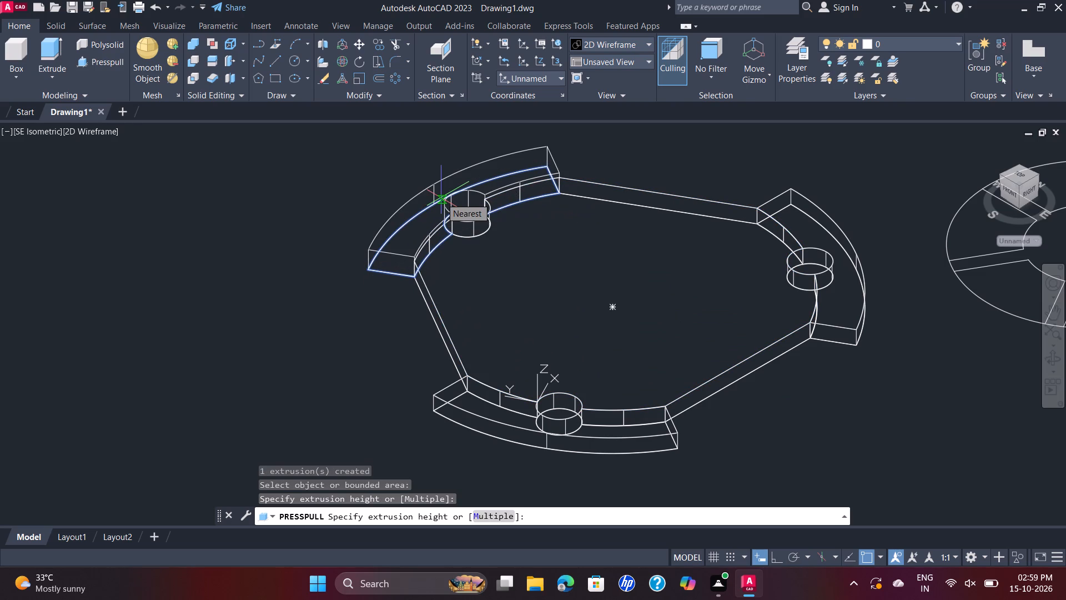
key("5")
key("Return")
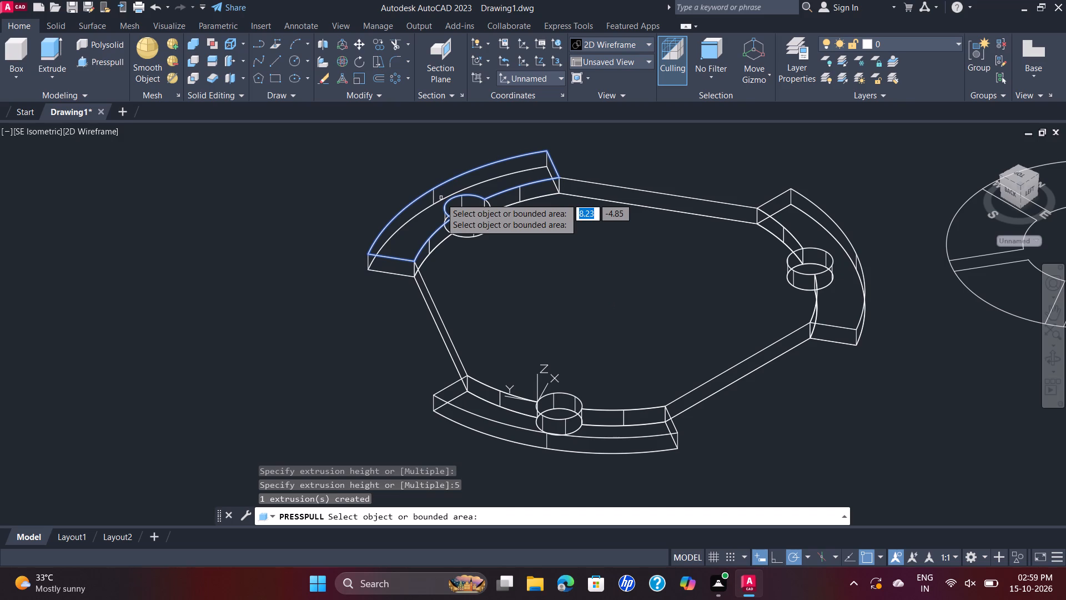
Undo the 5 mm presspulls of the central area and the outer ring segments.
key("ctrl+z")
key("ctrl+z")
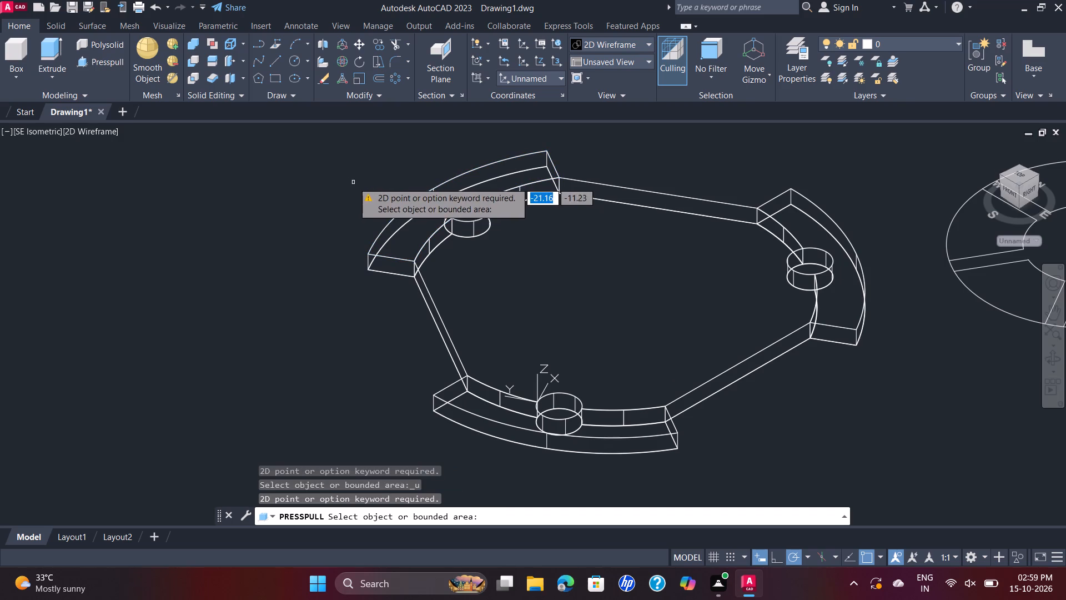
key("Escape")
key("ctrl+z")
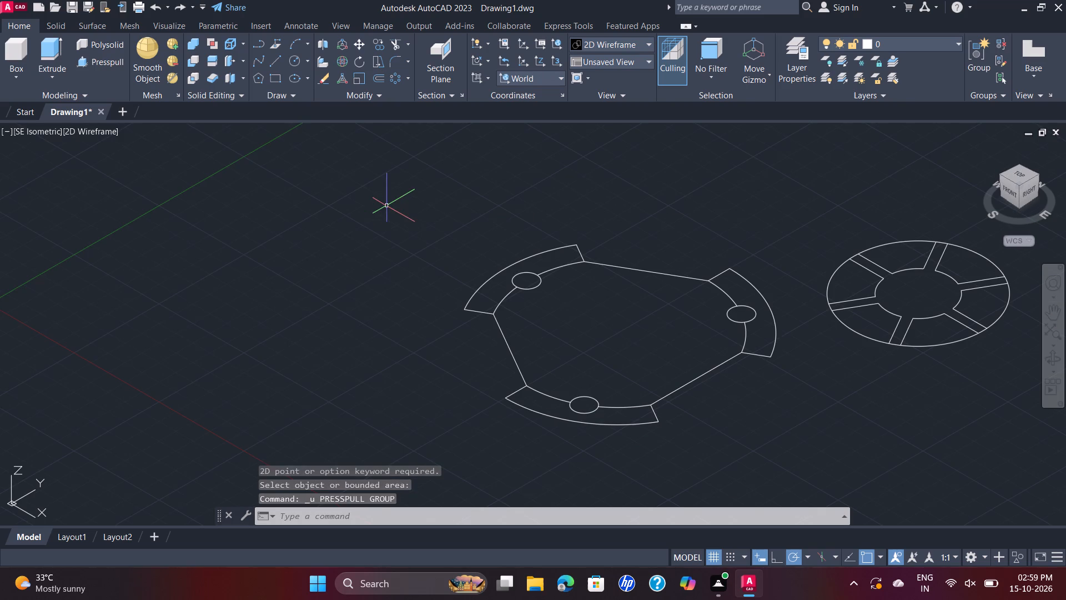
Presspull the central area inside the chords and inner arcs to a height of 14 mm.
left_click(103, 65)
left_click(629, 327)
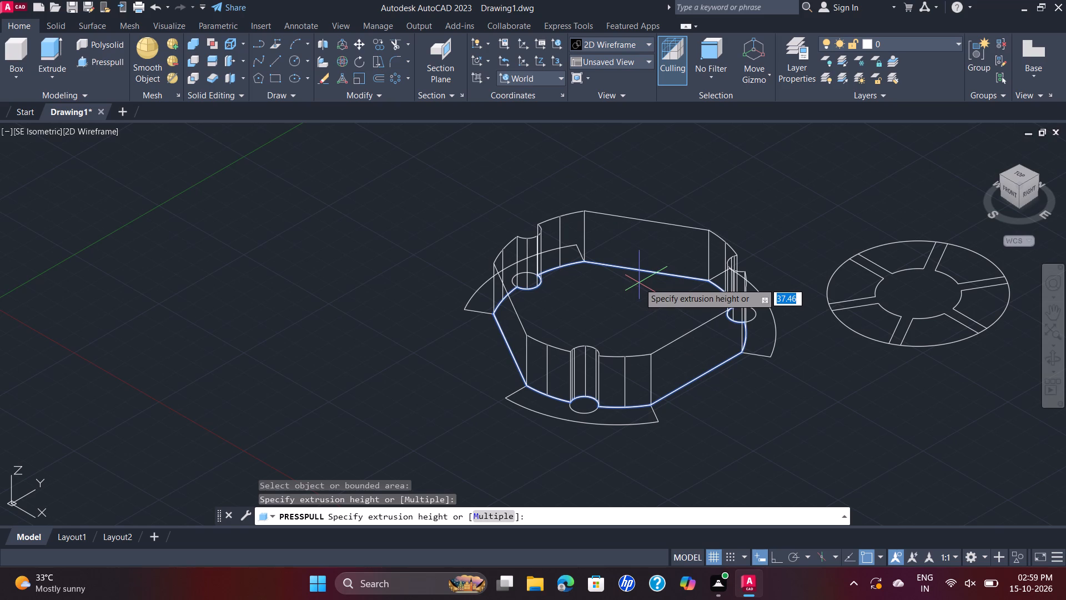
type("14")
key("Return")
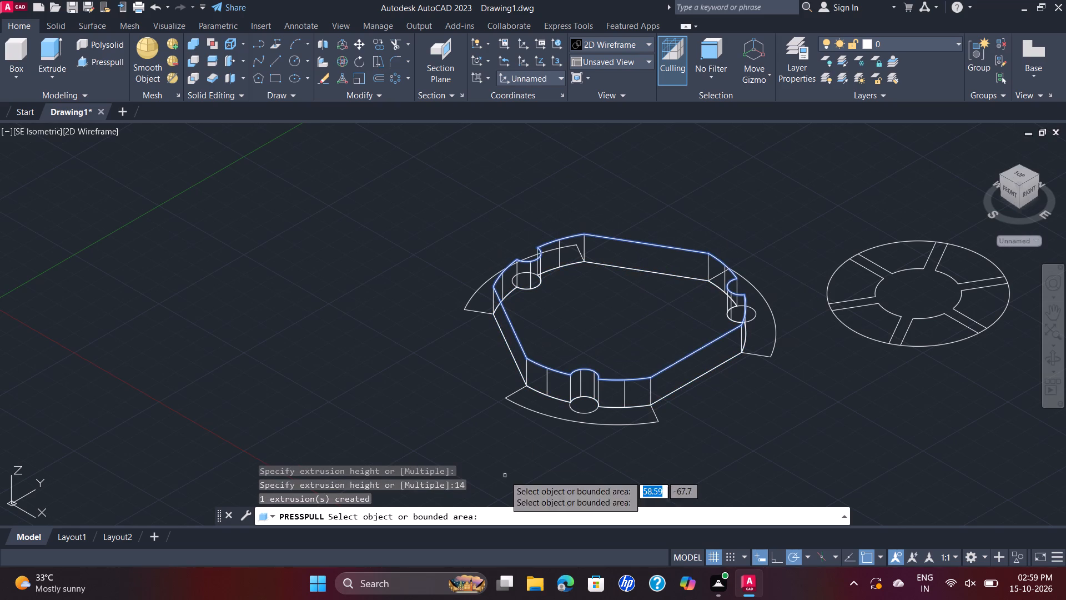
Presspull each of the three outer ring segments to a height of 14 mm.
left_click(637, 414)
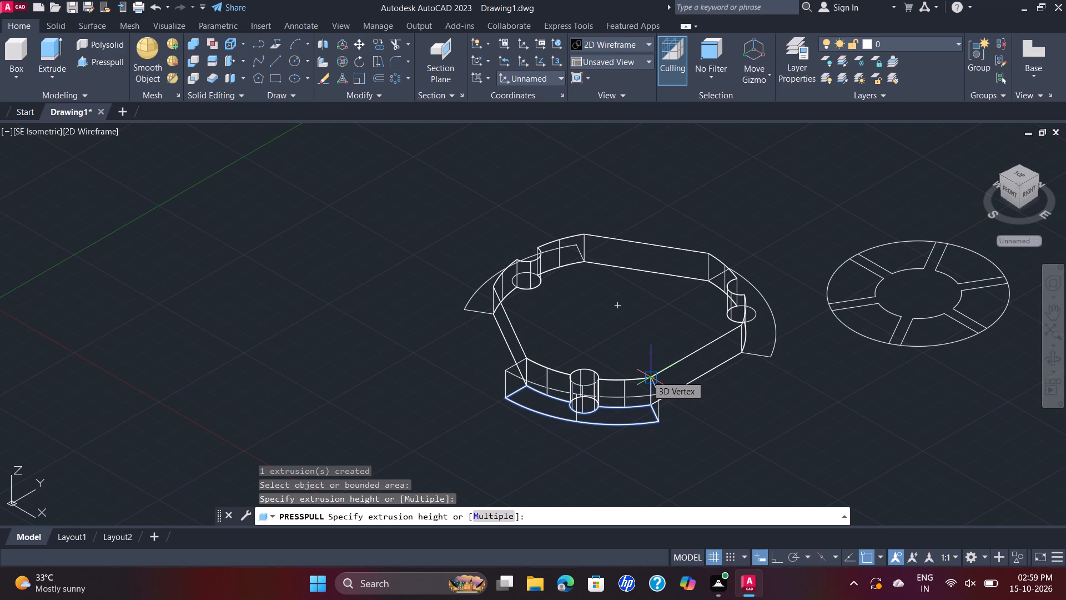
type("14")
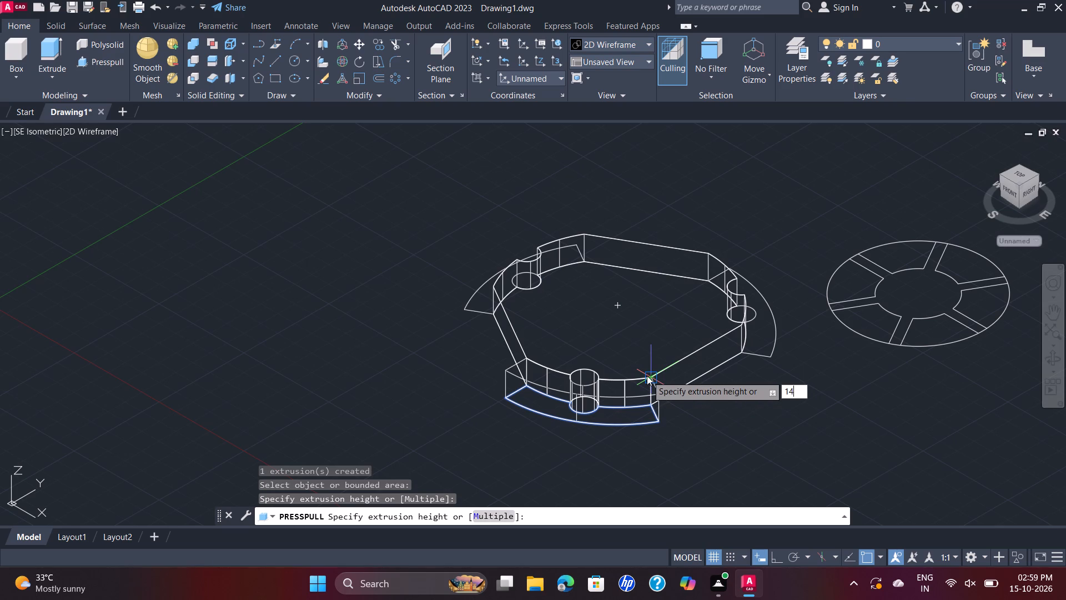
key("Return")
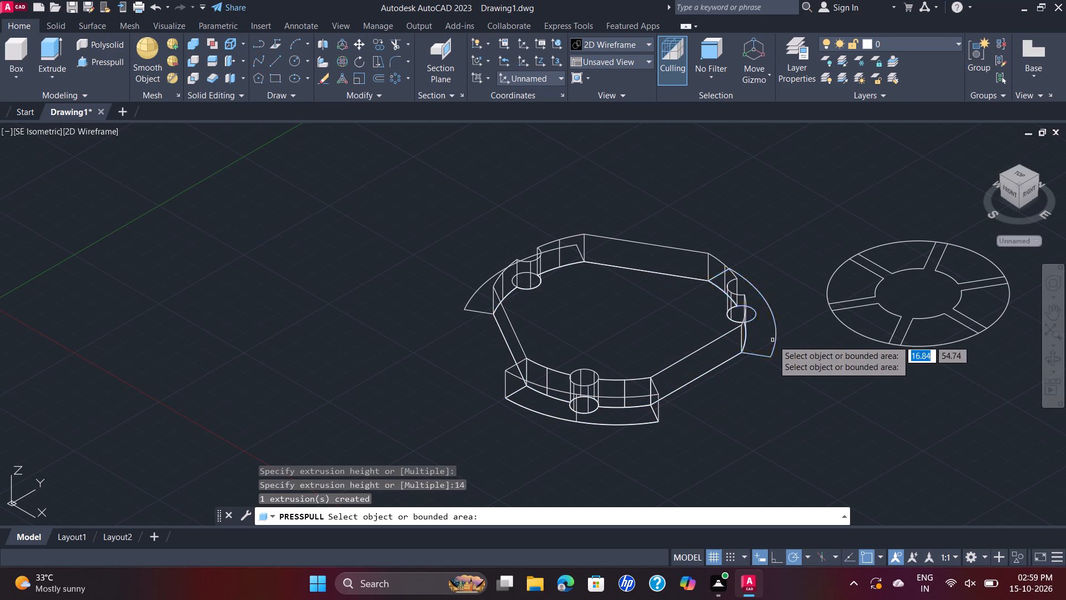
left_click(773, 340)
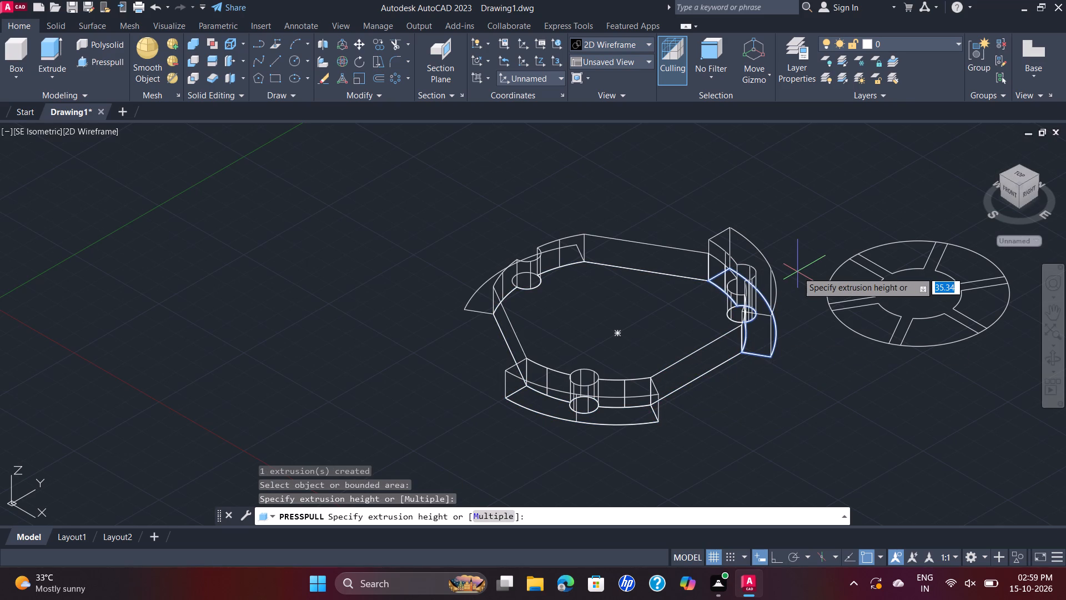
type("14")
key("Return")
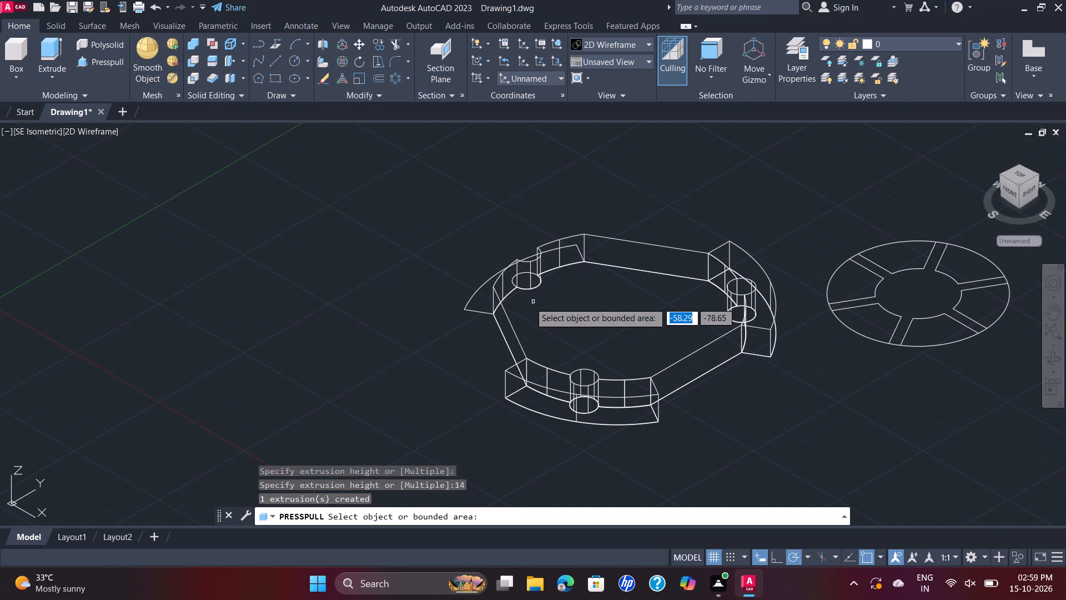
left_click(486, 294)
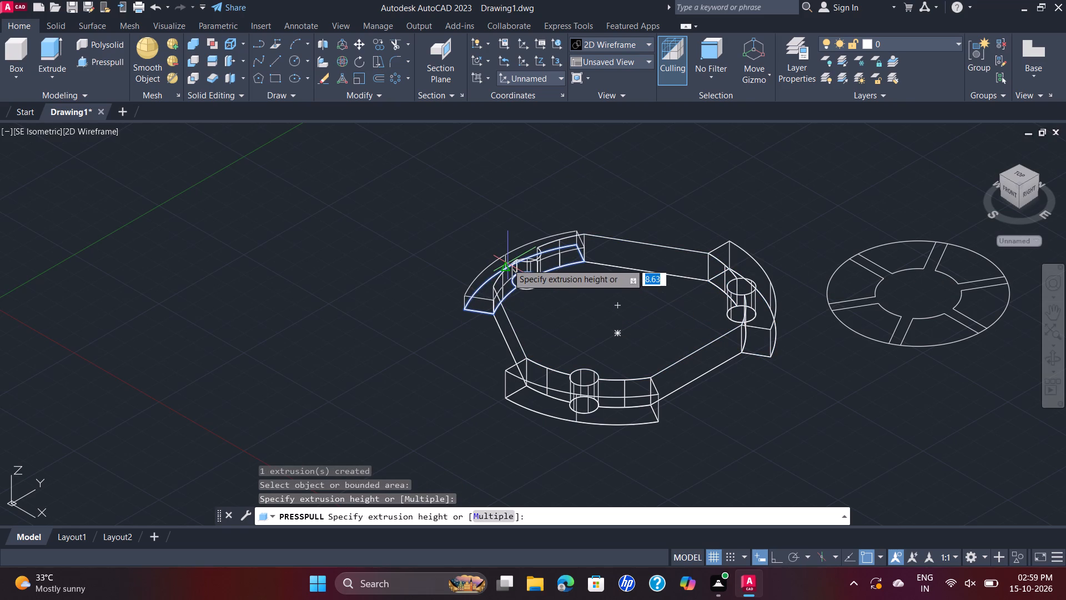
type("14")
key("Return")
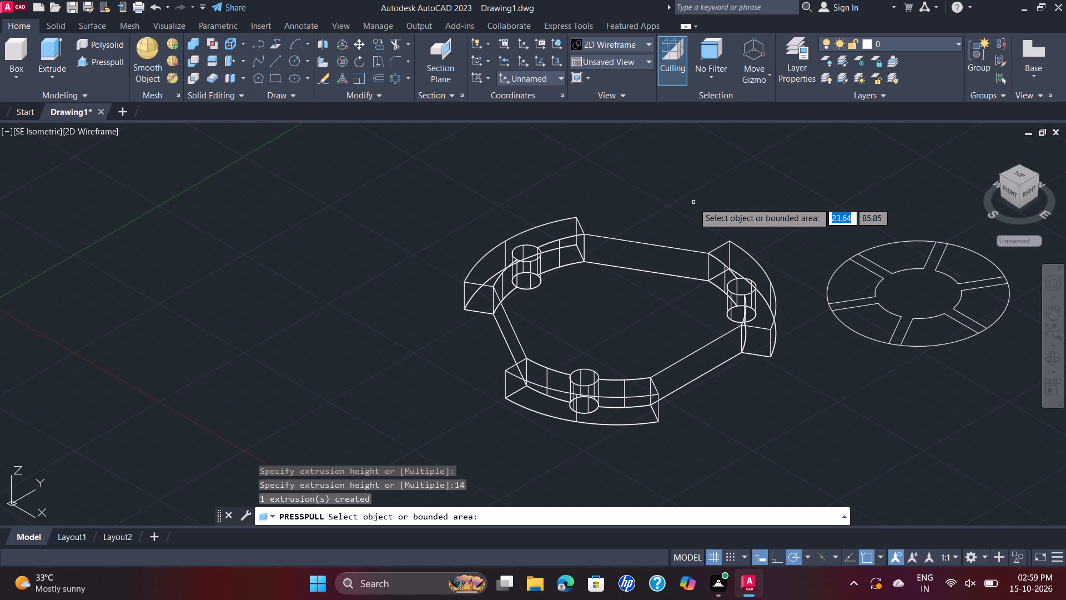
key("Escape")
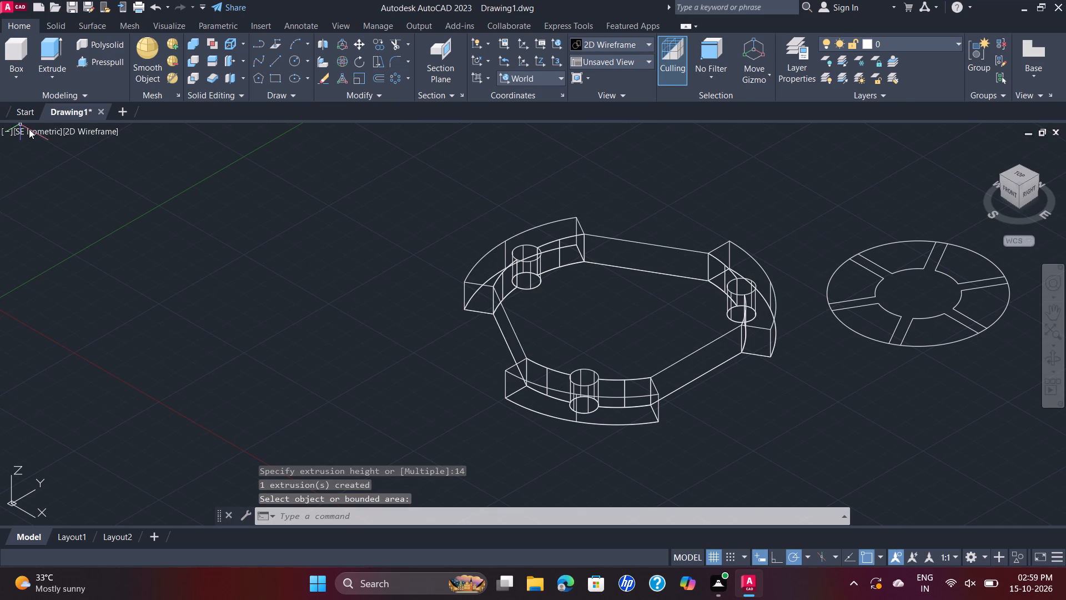
Set the visual style to Shades of Gray.
left_click(100, 131)
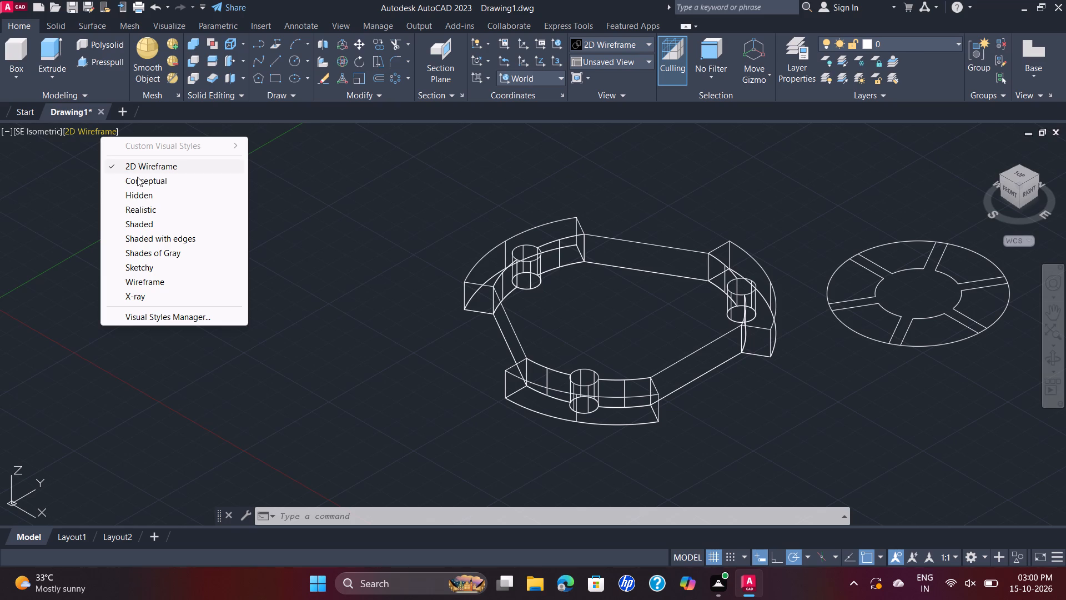
left_click(172, 256)
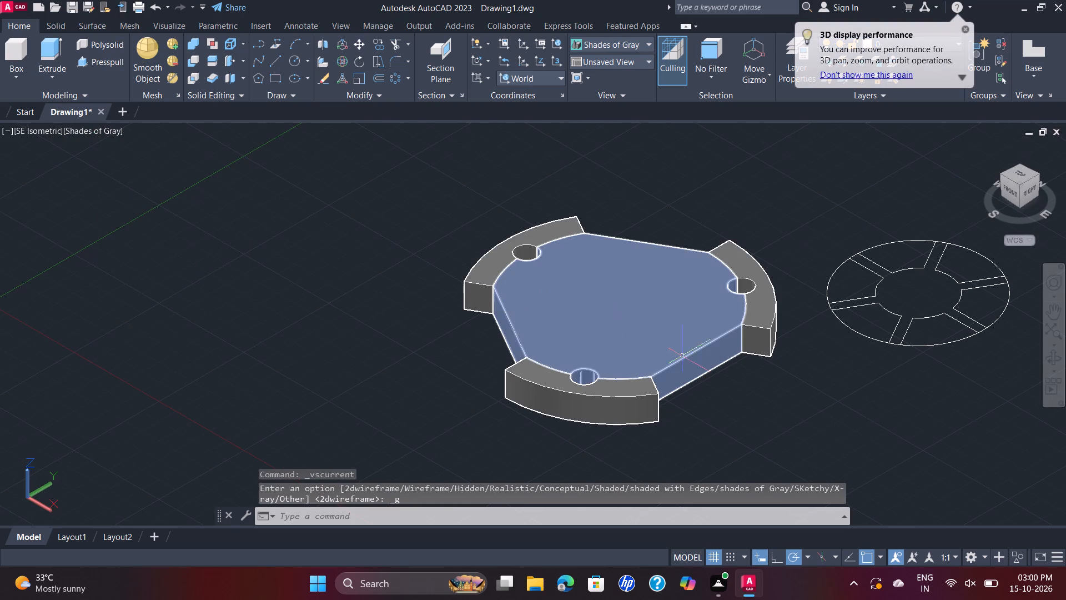
Union the central body and the three outer ring segments into a single solid.
scroll(759, 381, "up", 1)
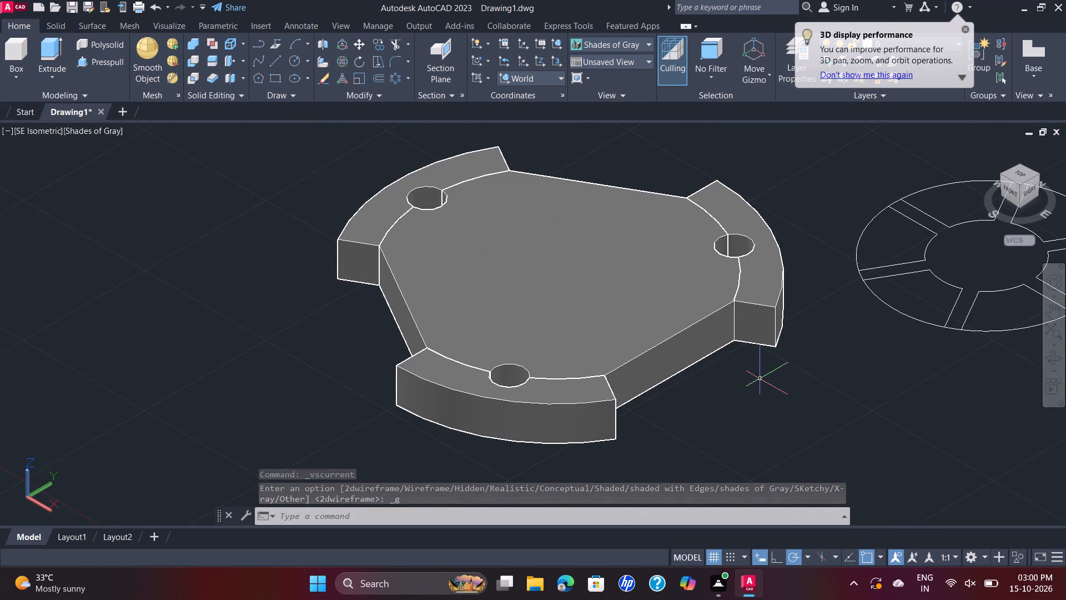
scroll(424, 150, "down", 1)
left_click(318, 143)
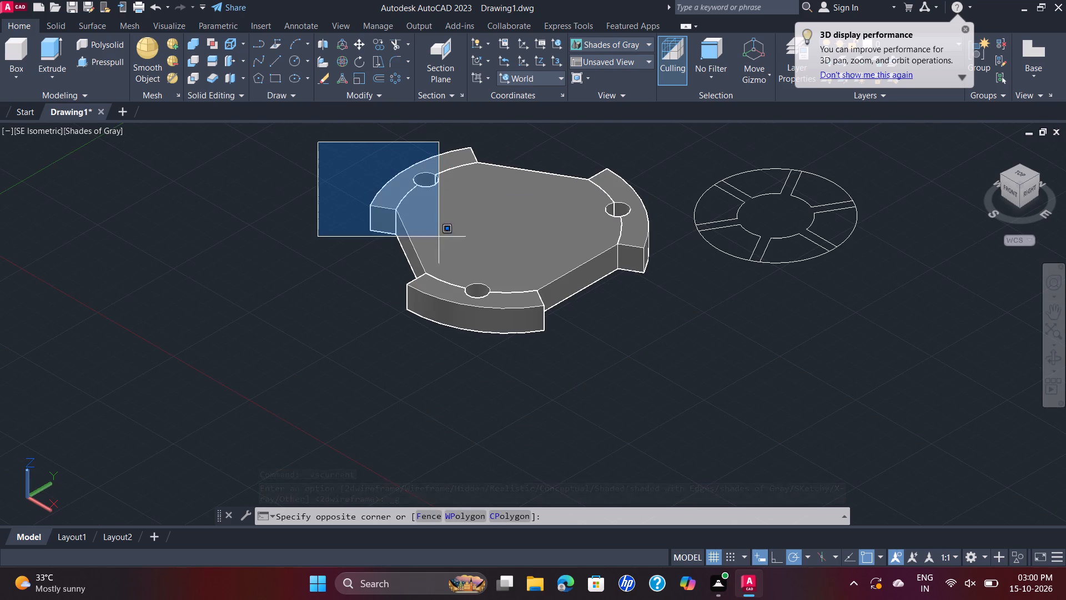
left_click(652, 395)
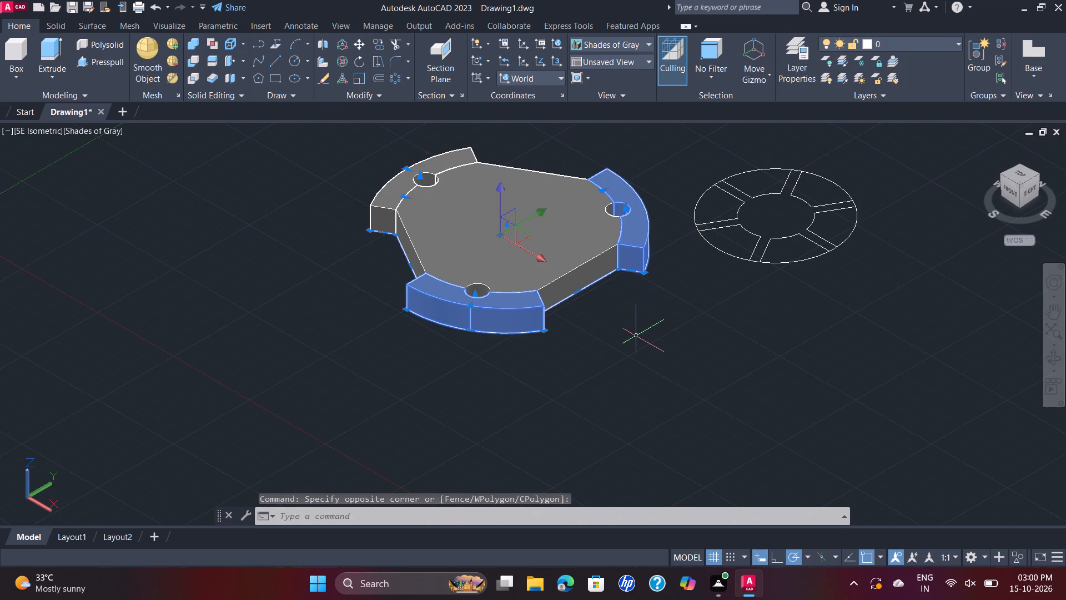
left_click(196, 46)
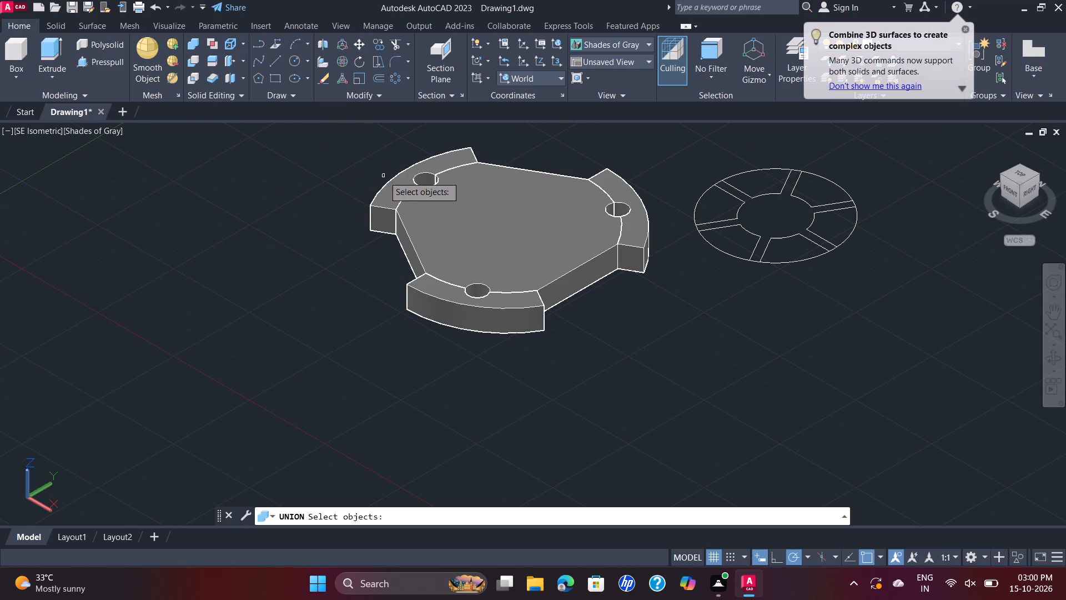
middle_click_drag(384, 176, 394, 248)
left_click_drag(279, 194, 285, 194)
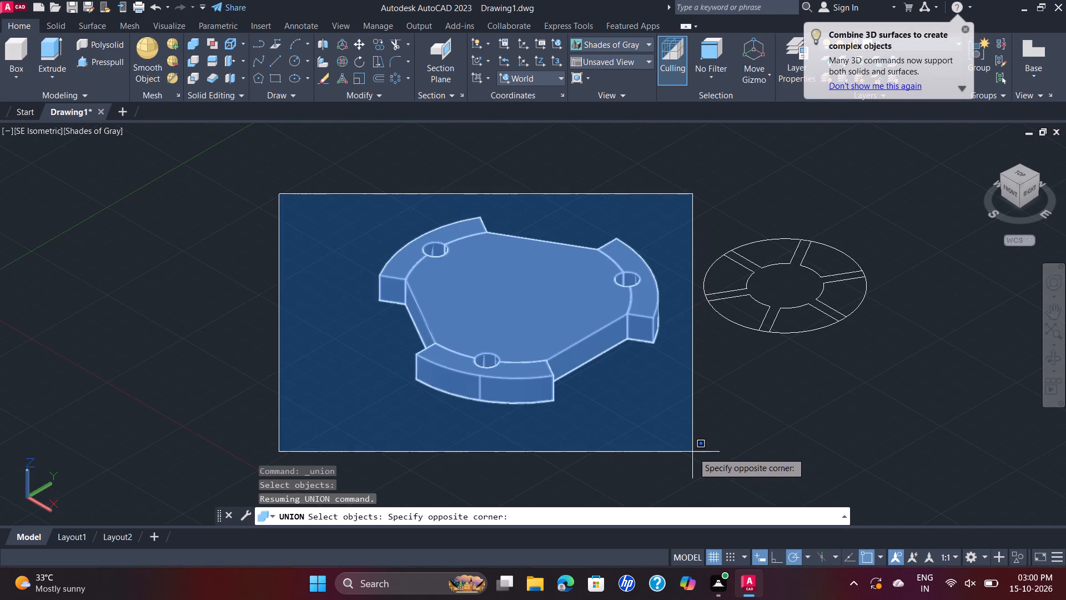
left_click(693, 452)
key("Return")
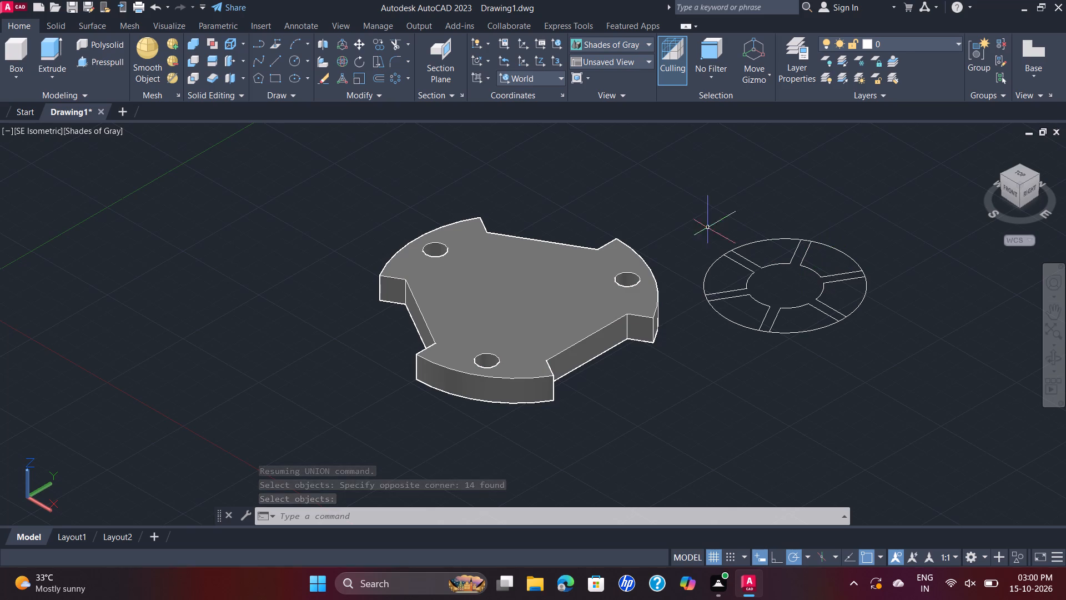
Move the six-strip circular profile by its centre onto the centre of the plate's top face.
left_click(660, 203)
left_click(912, 360)
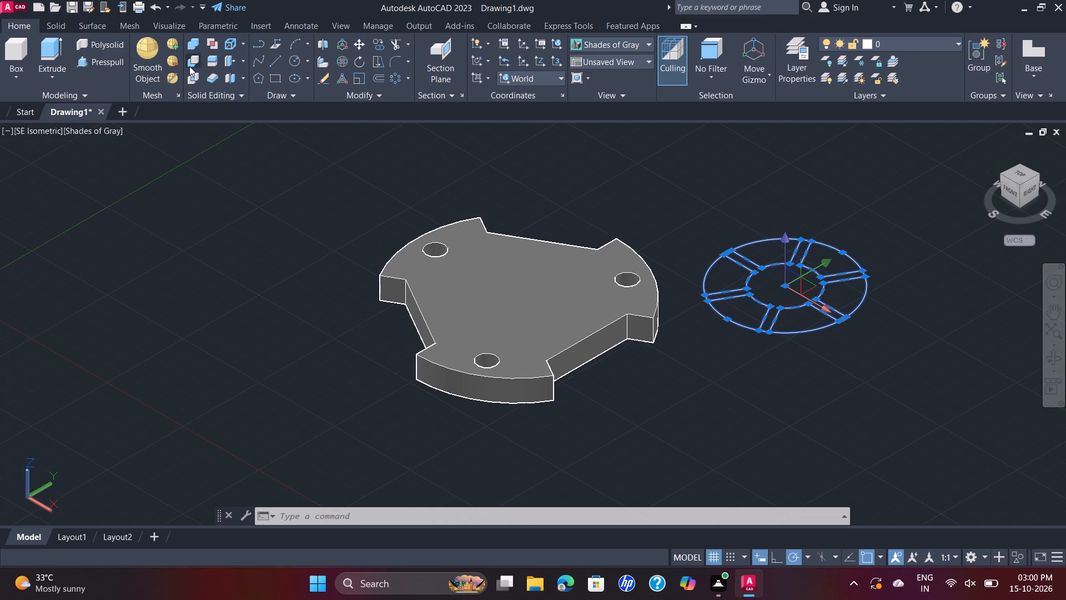
left_click(361, 46)
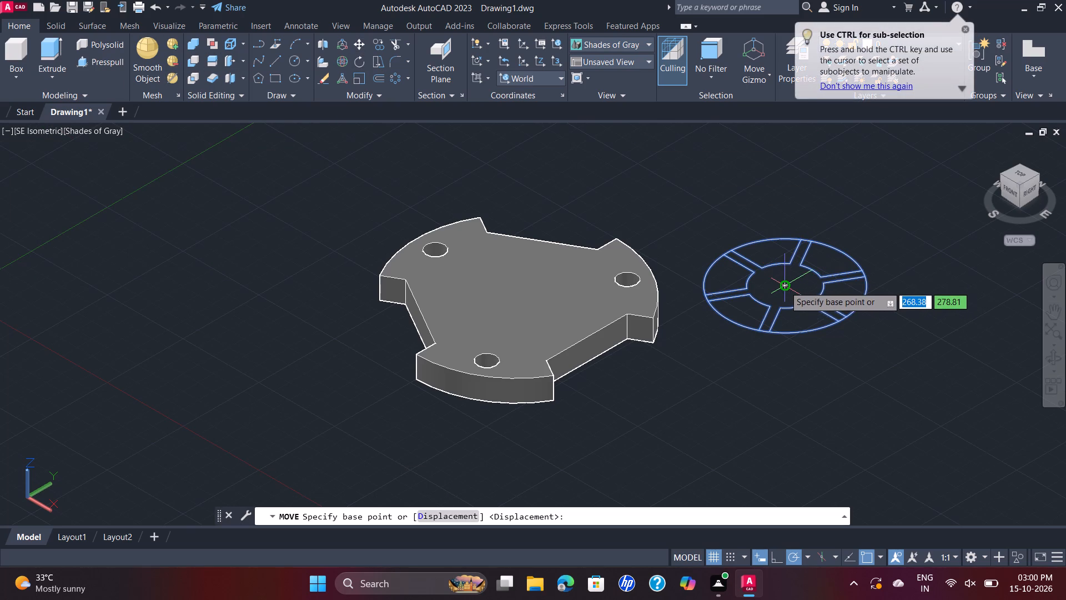
left_click(785, 286)
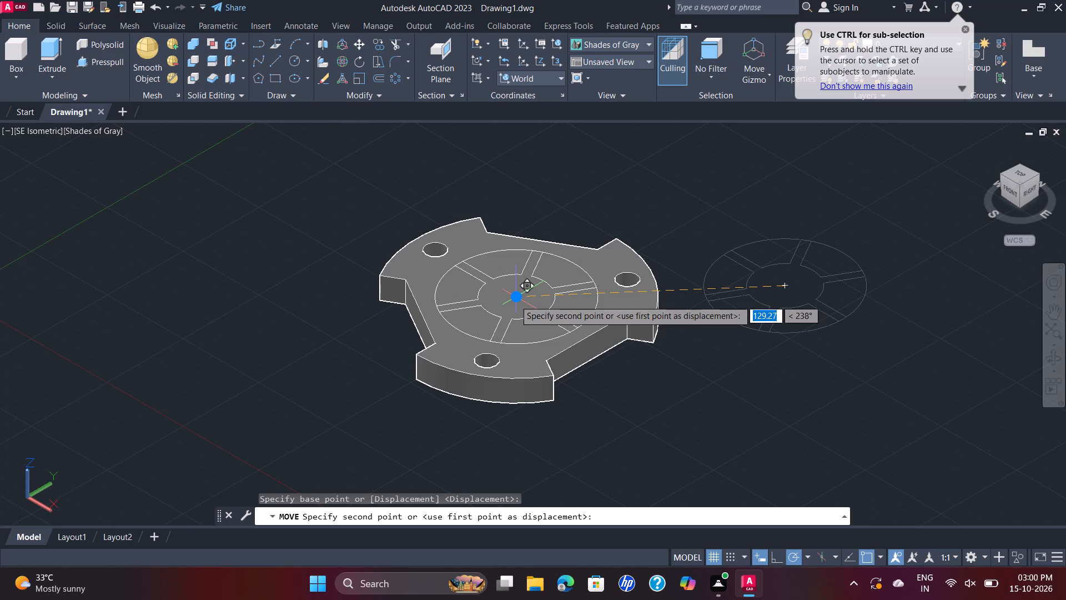
left_click(515, 300)
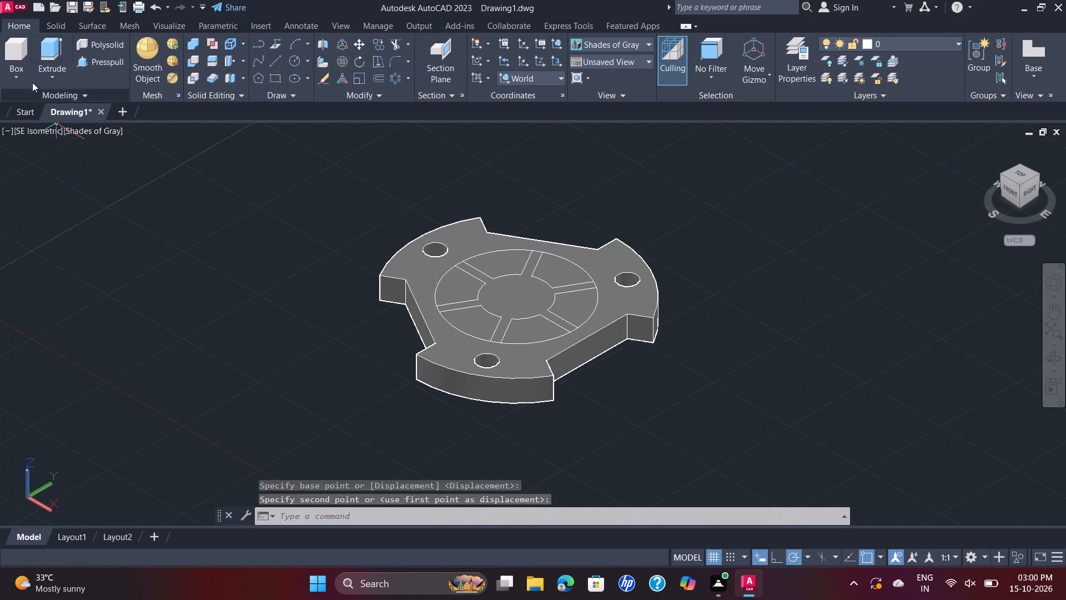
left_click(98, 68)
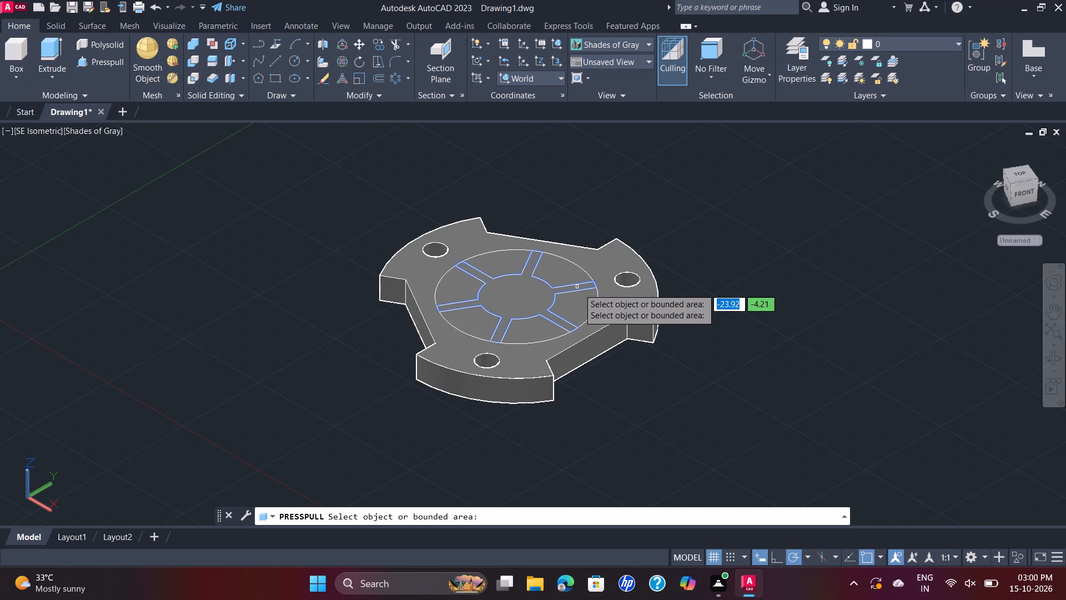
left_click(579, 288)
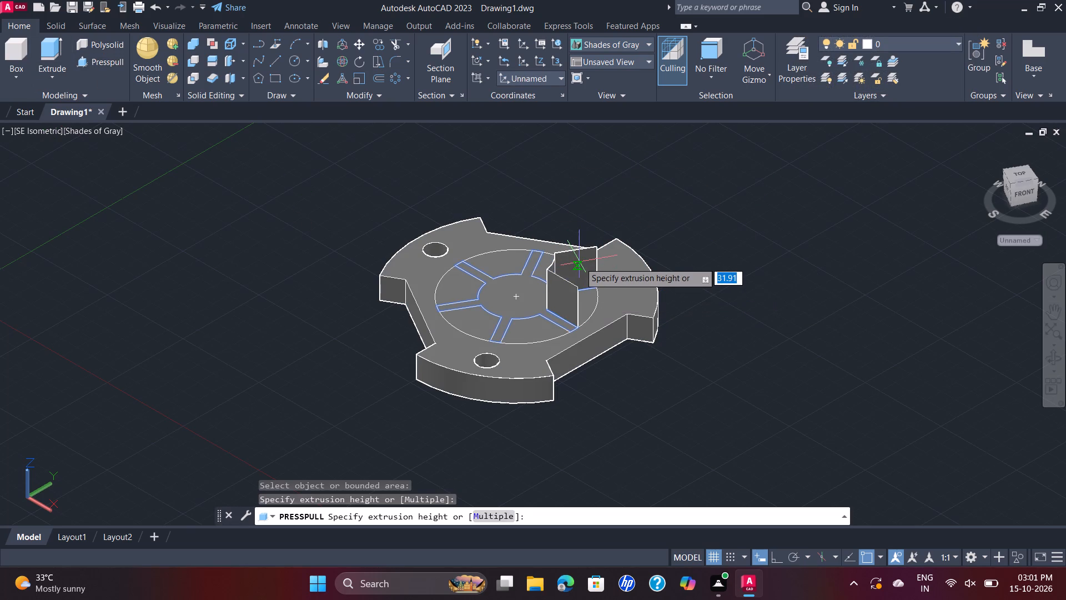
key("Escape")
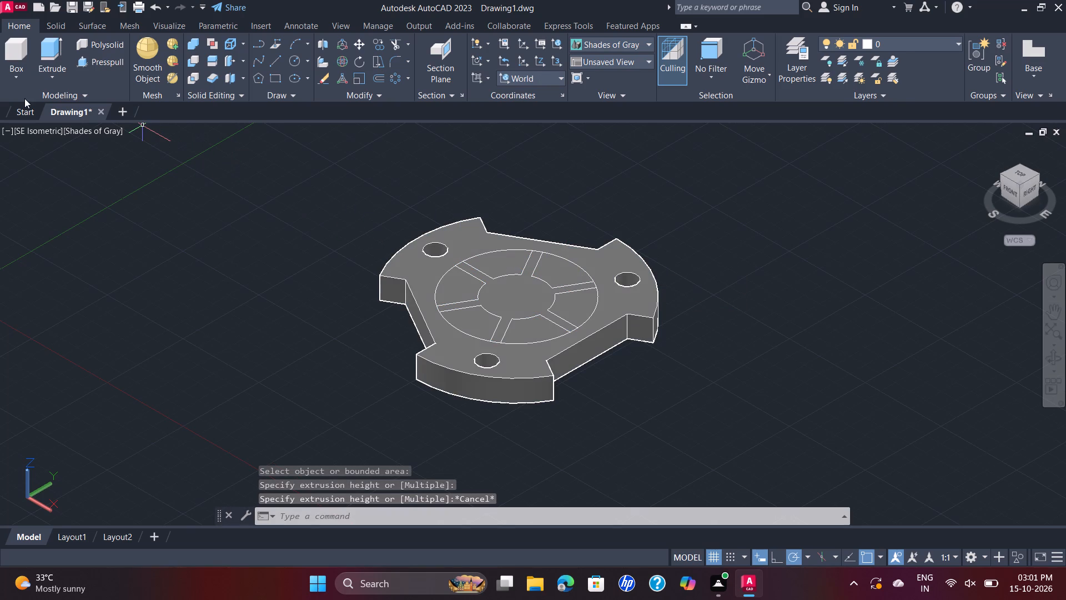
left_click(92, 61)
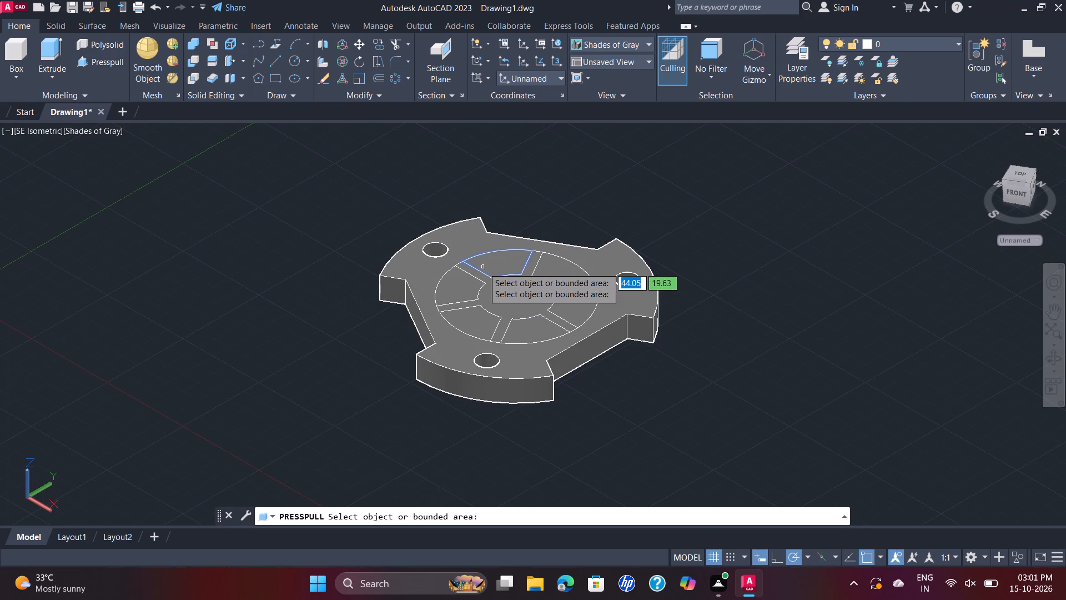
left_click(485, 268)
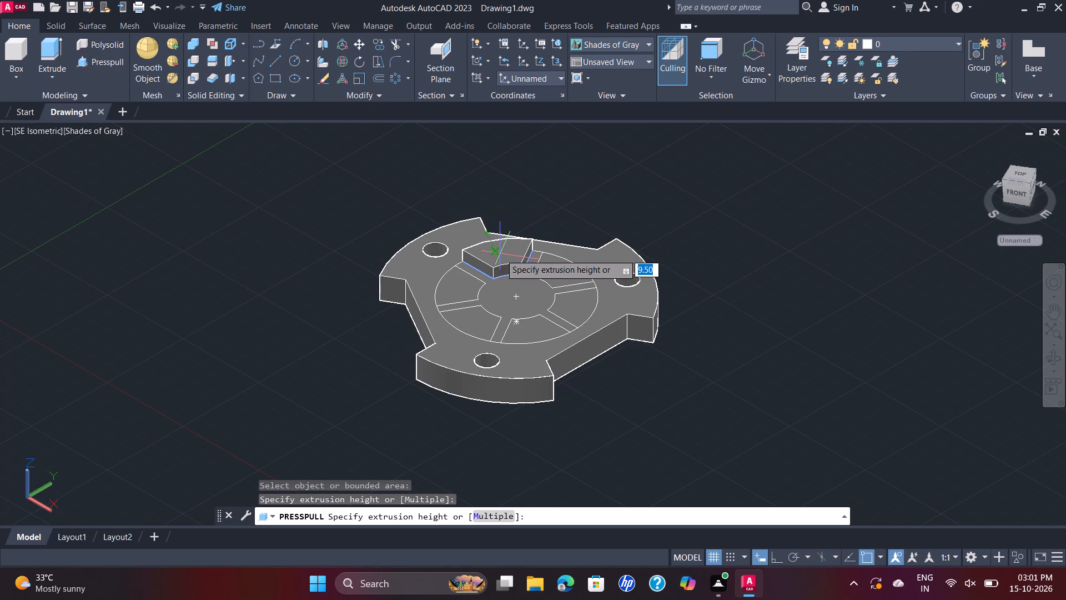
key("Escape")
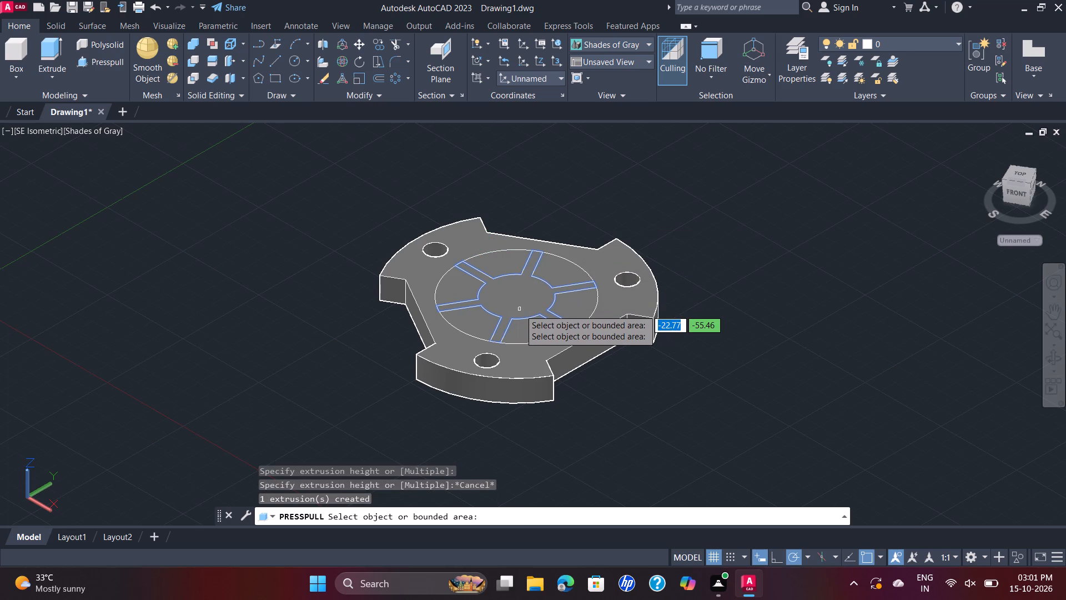
Presspull the area formed by the central hub and six strips on the plate's top face.
left_click(520, 309)
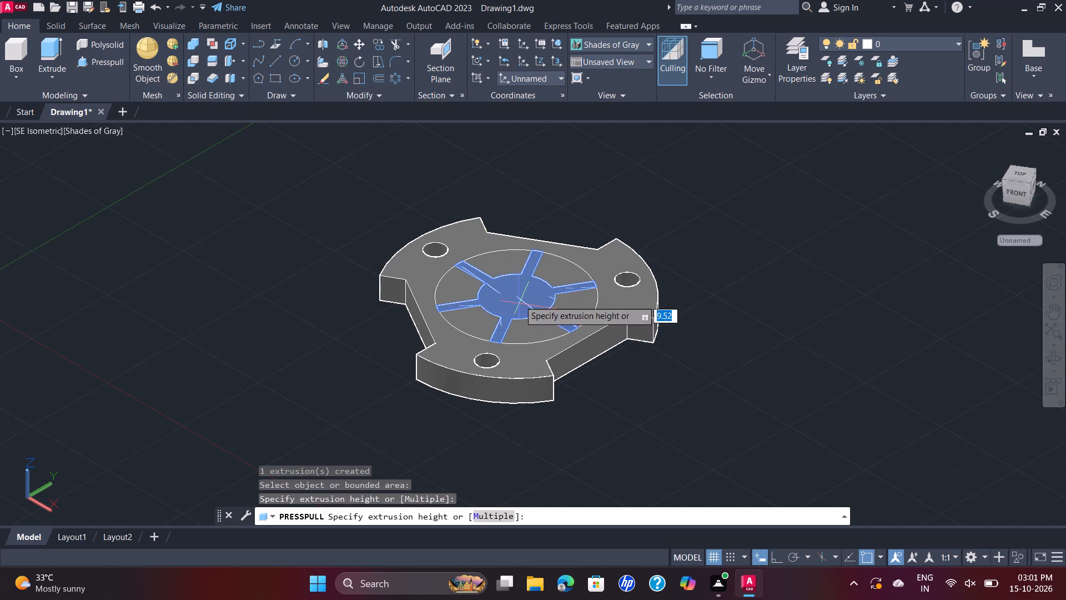
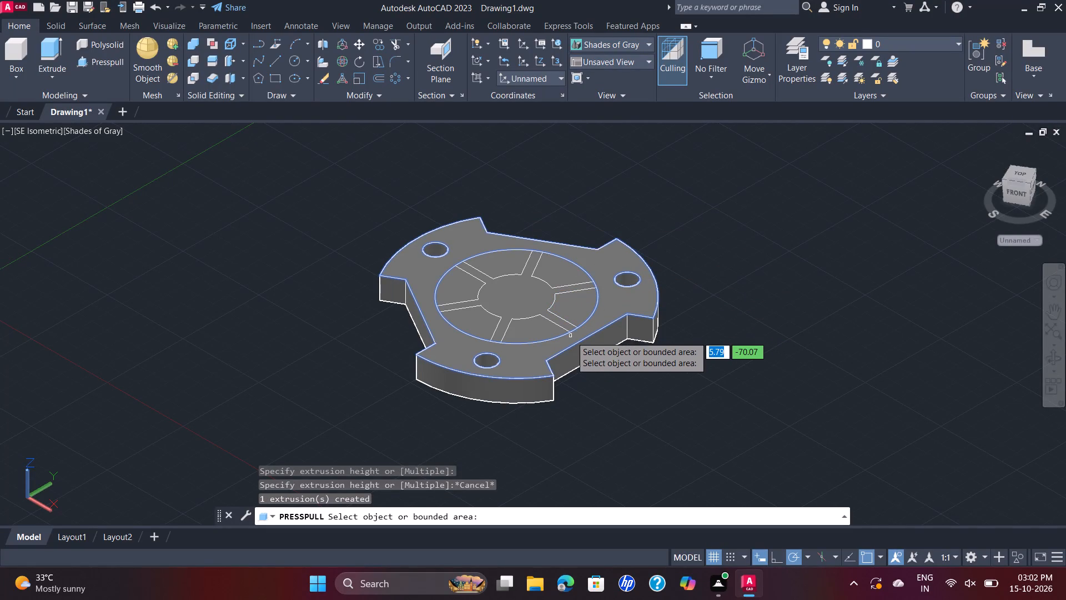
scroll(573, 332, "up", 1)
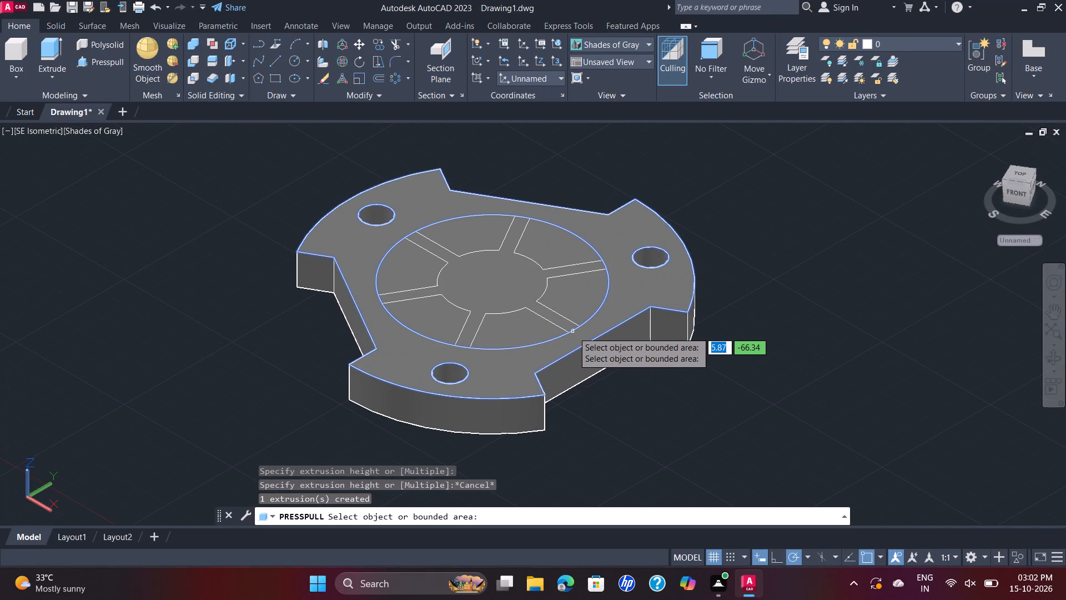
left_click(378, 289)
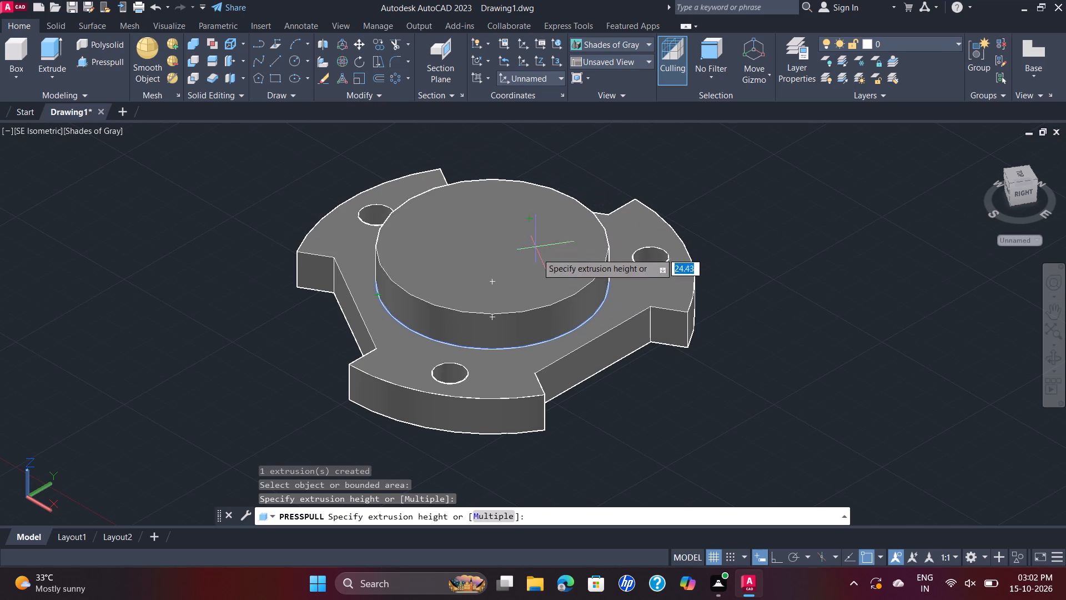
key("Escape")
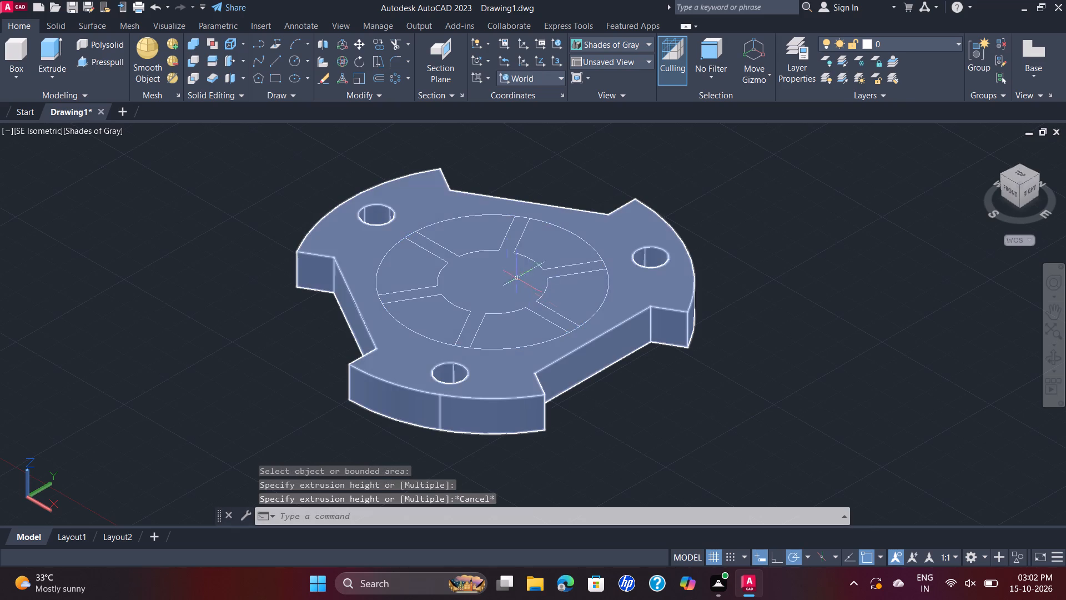
Set the visual style to 2D Wireframe.
left_click(482, 249)
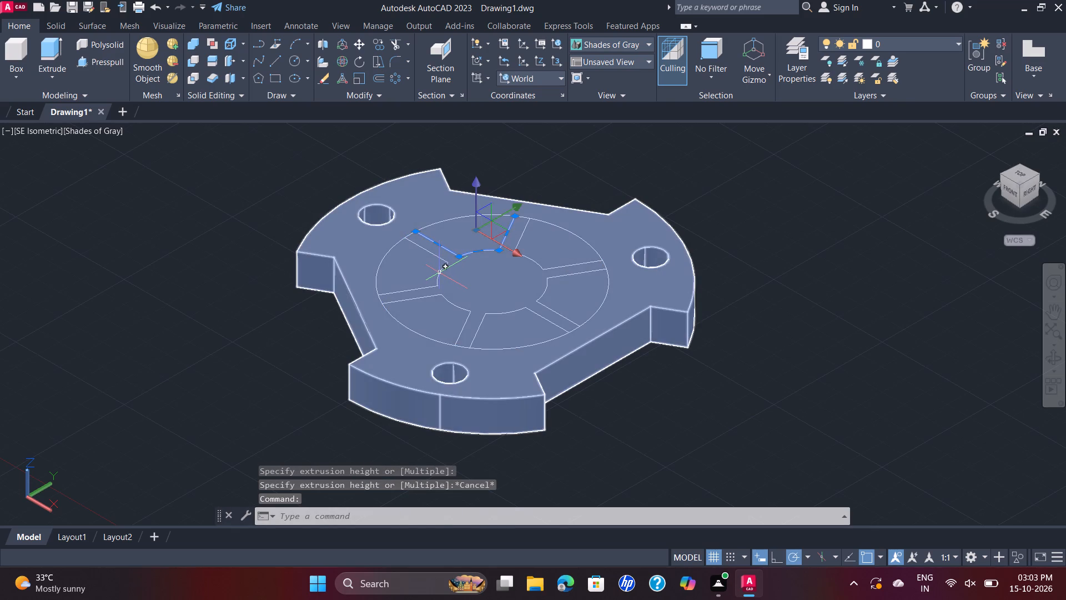
scroll(440, 273, "up", 2)
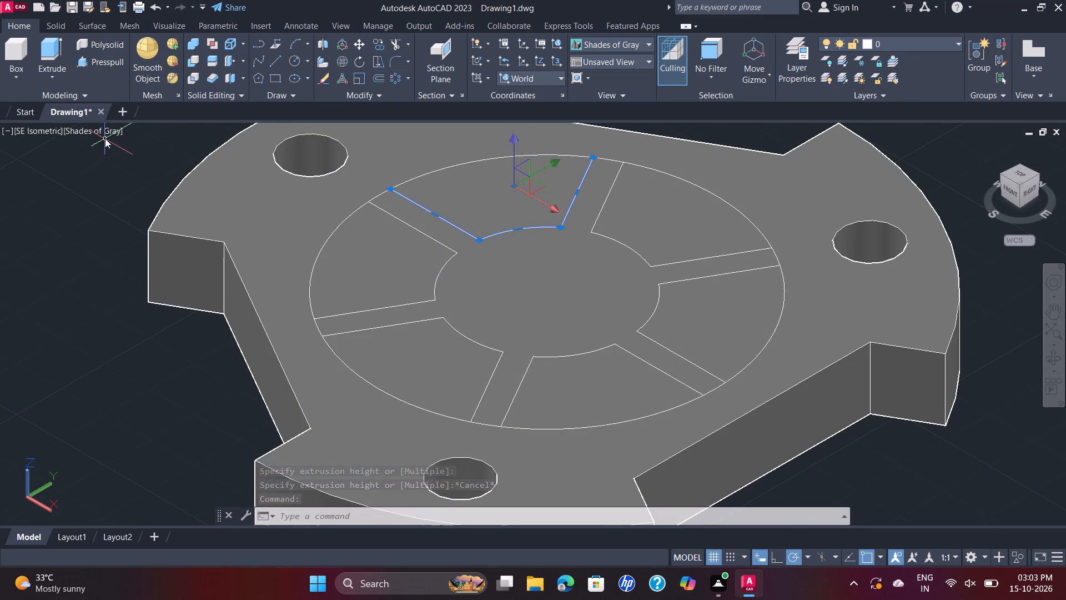
left_click(109, 134)
left_click(153, 169)
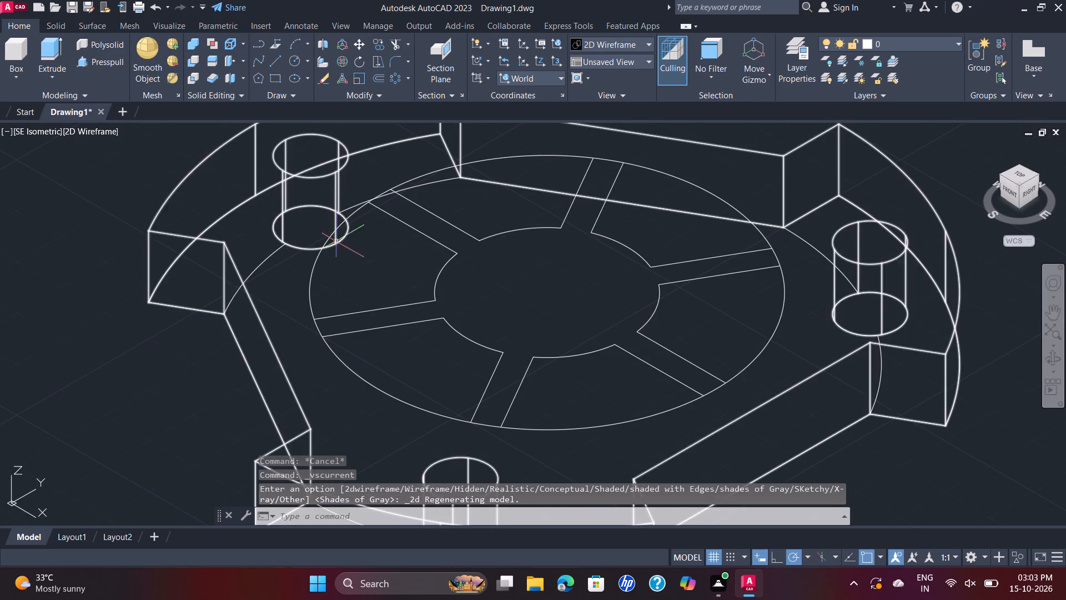
Move the six open strip-and-hub outlines, without their outer circle, from the plate's centre to empty space beside the plate.
left_click(434, 293)
left_click(489, 236)
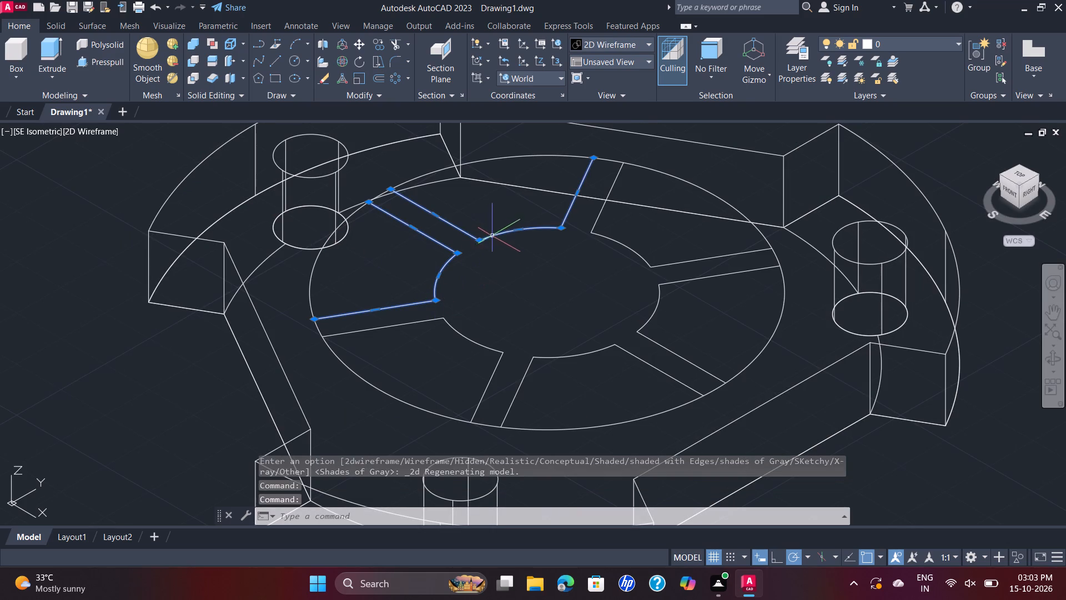
left_click(461, 336)
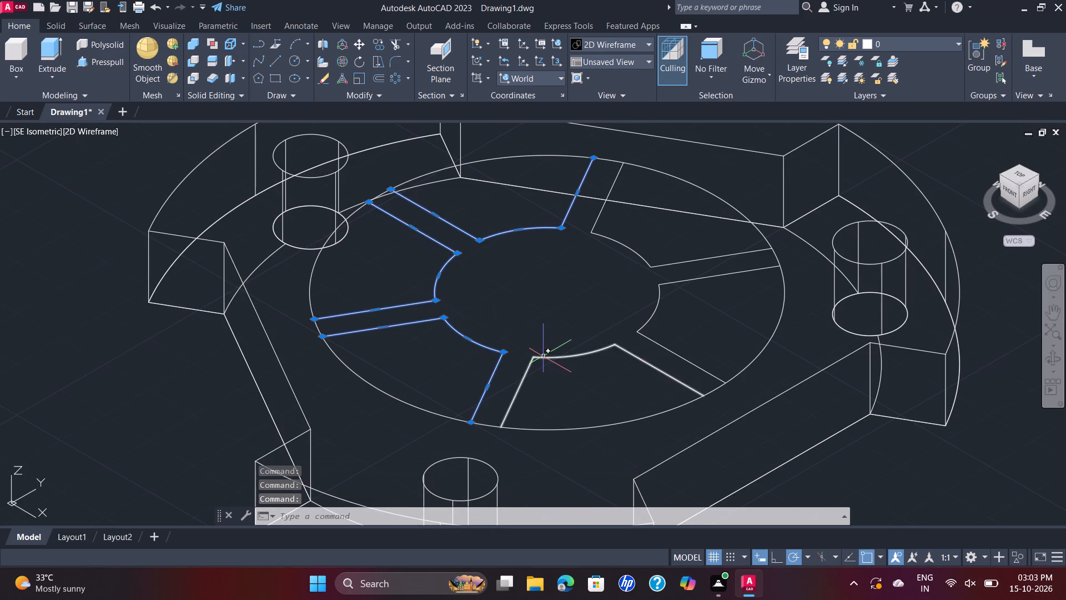
left_click(543, 356)
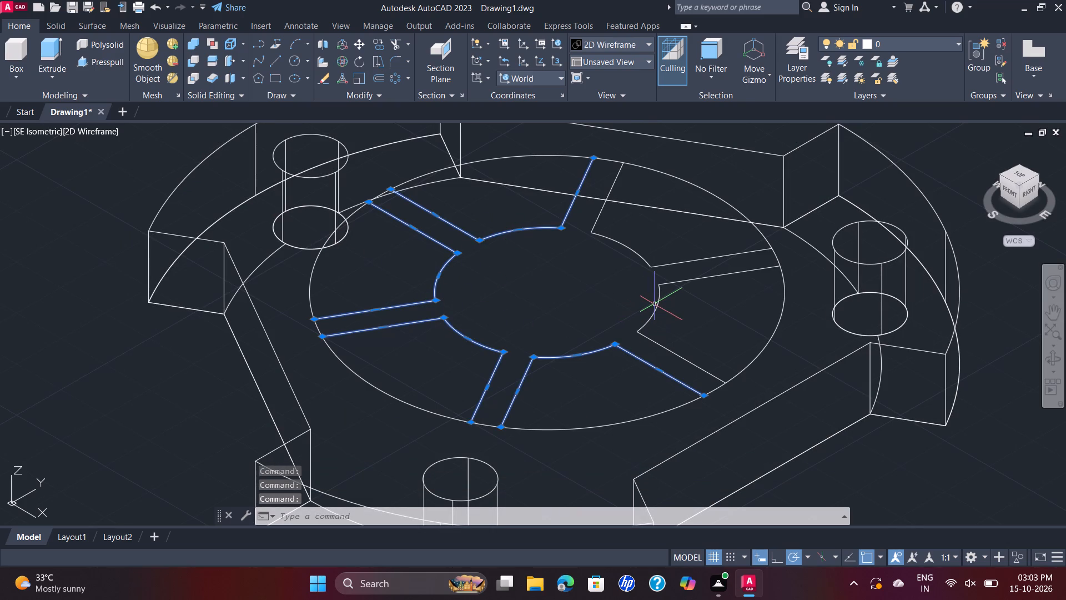
left_click(657, 302)
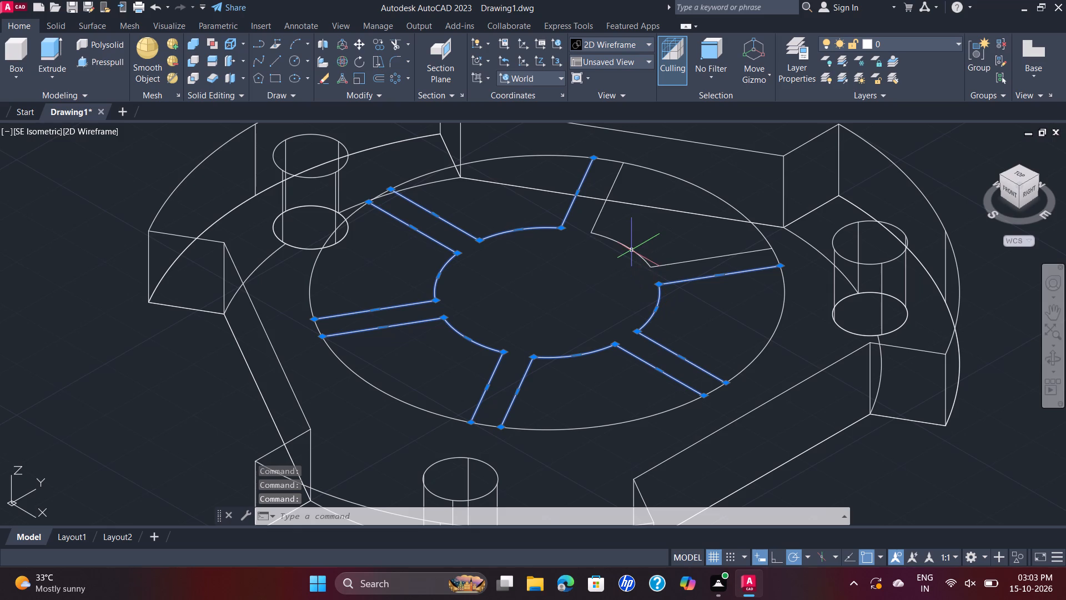
left_click(631, 249)
left_click(360, 43)
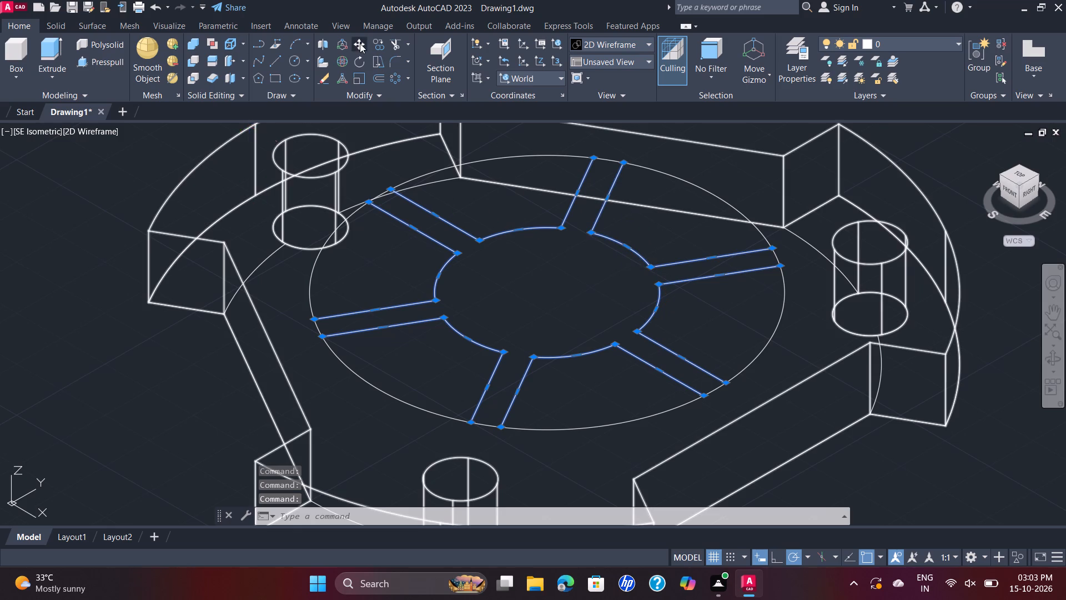
left_click(546, 296)
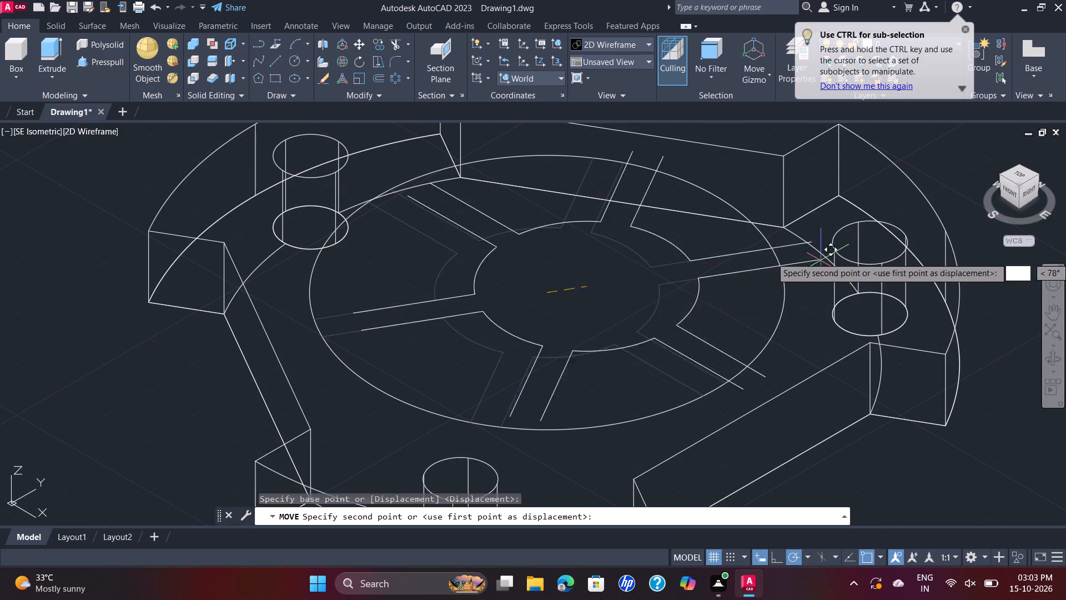
scroll(872, 263, "down", 3)
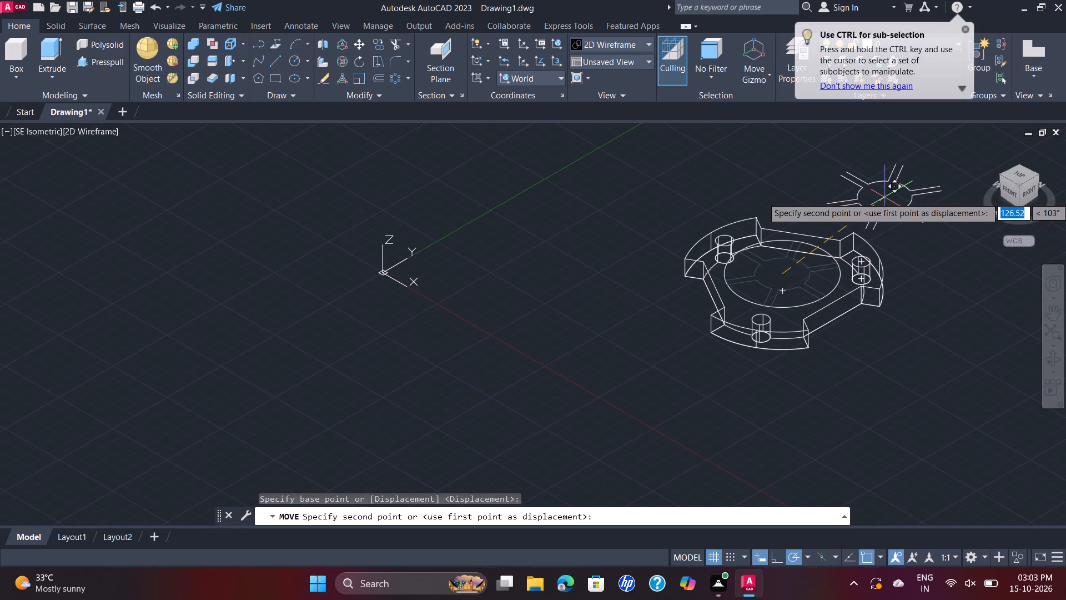
left_click(917, 196)
Presspull the circle on the plate's top face upward 5 mm.
scroll(803, 289, "up", 2)
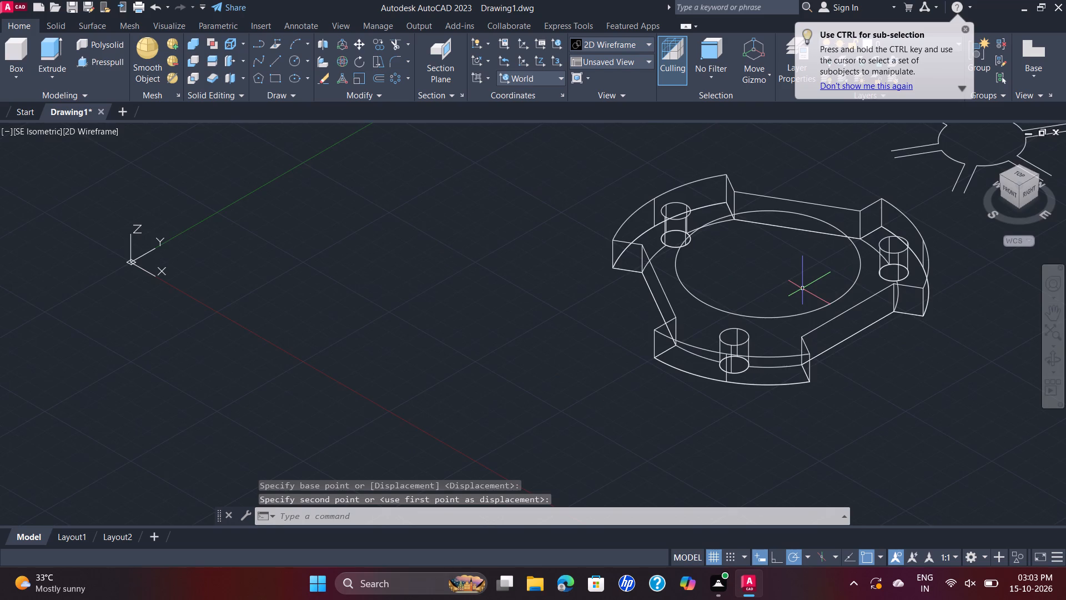
left_click(91, 67)
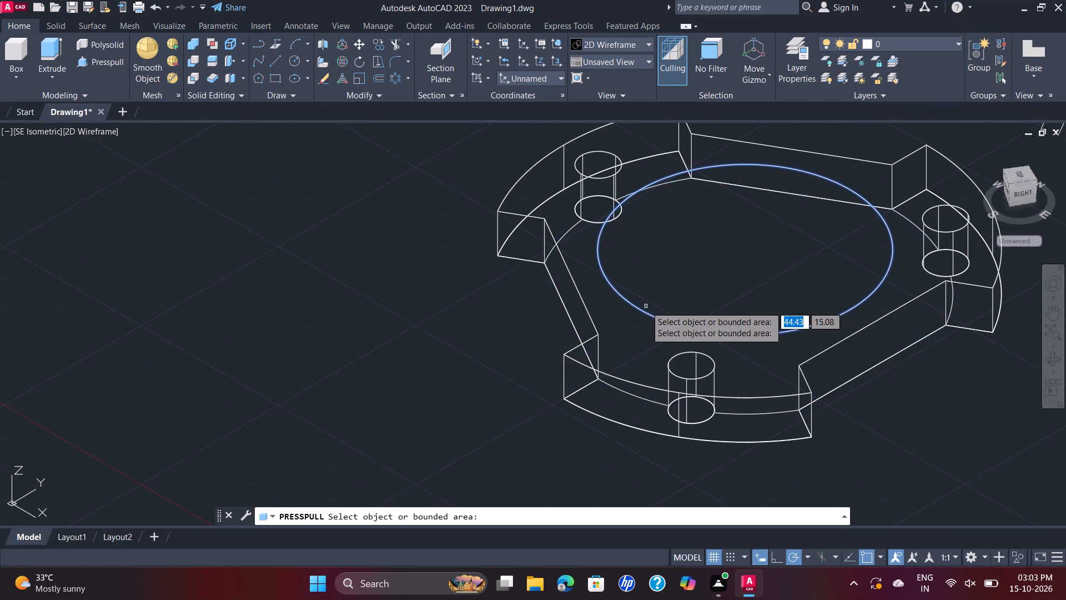
left_click(650, 305)
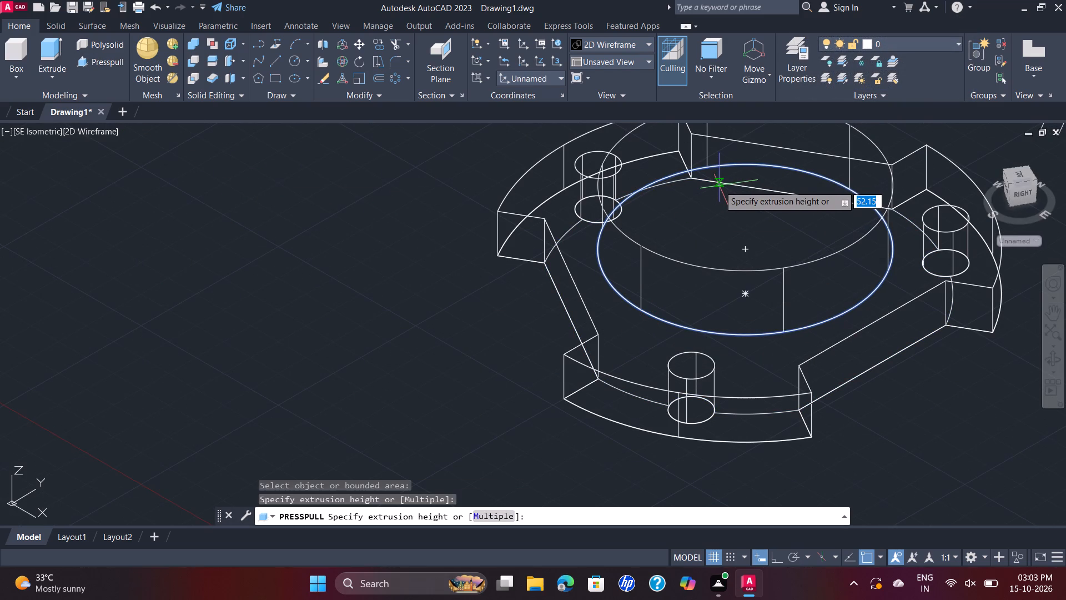
key("5")
key("Return")
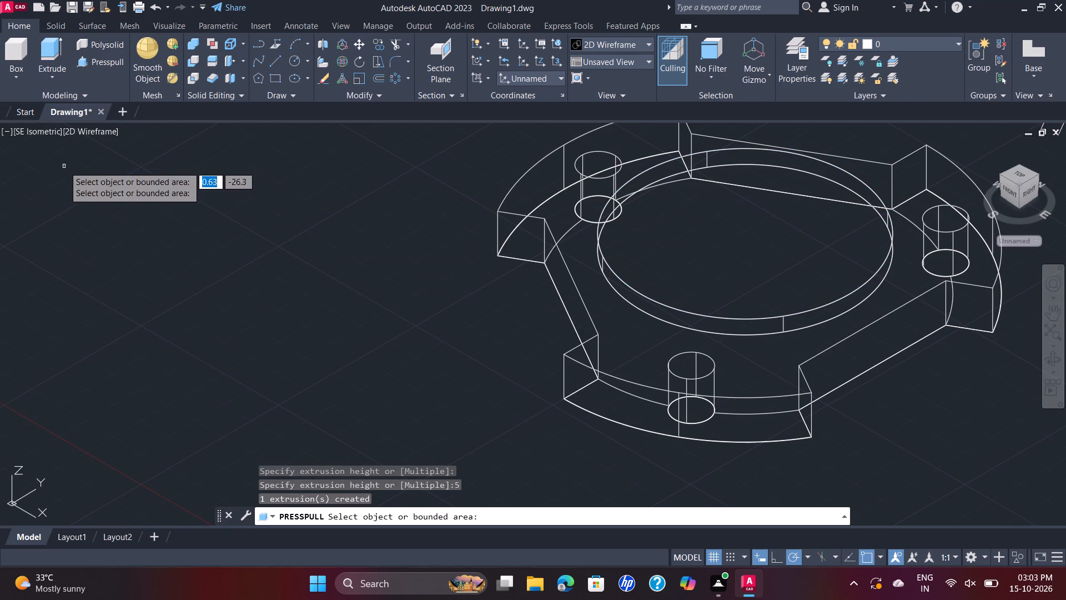
left_click(77, 131)
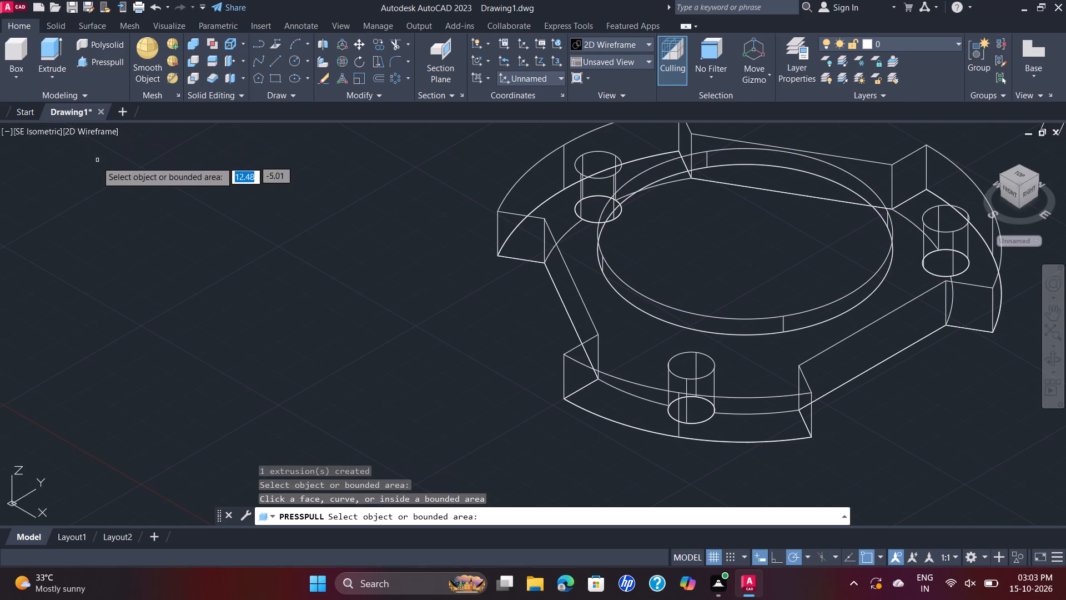
key("Escape")
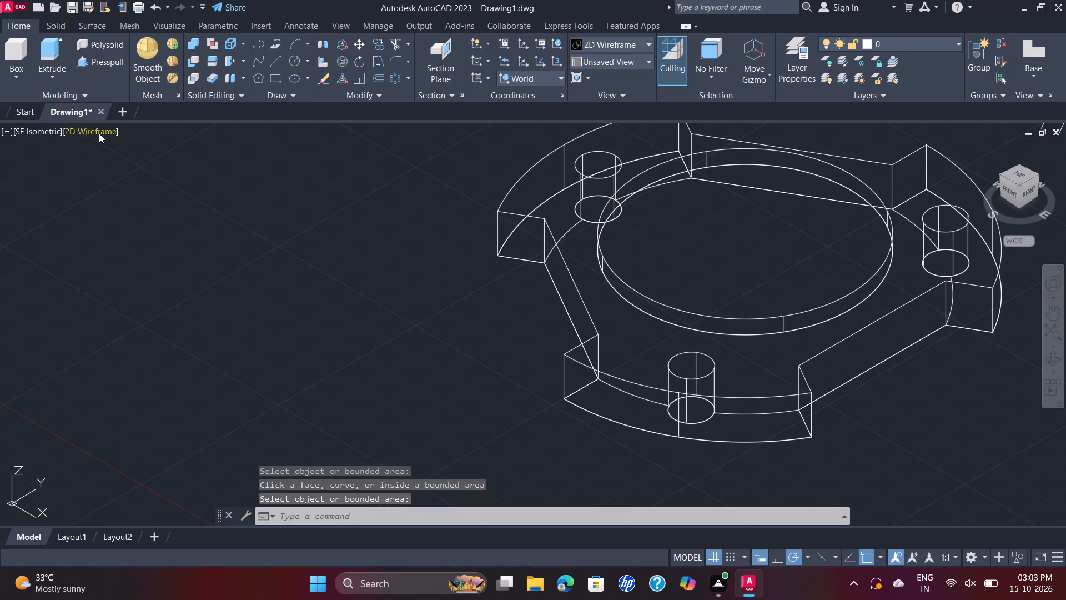
Set the visual style to Shades of Gray.
left_click(99, 133)
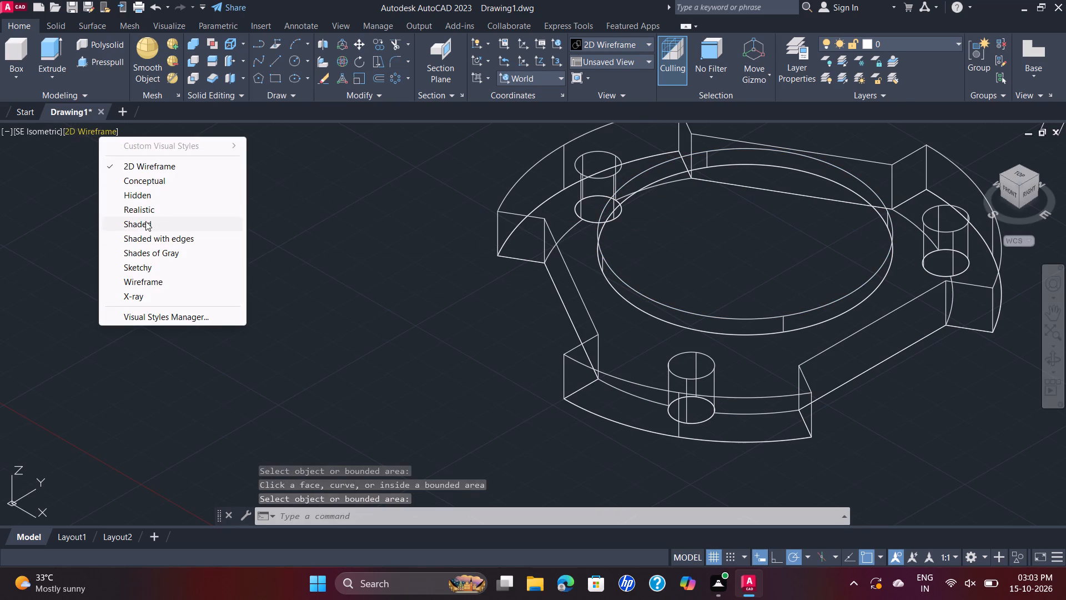
left_click(170, 253)
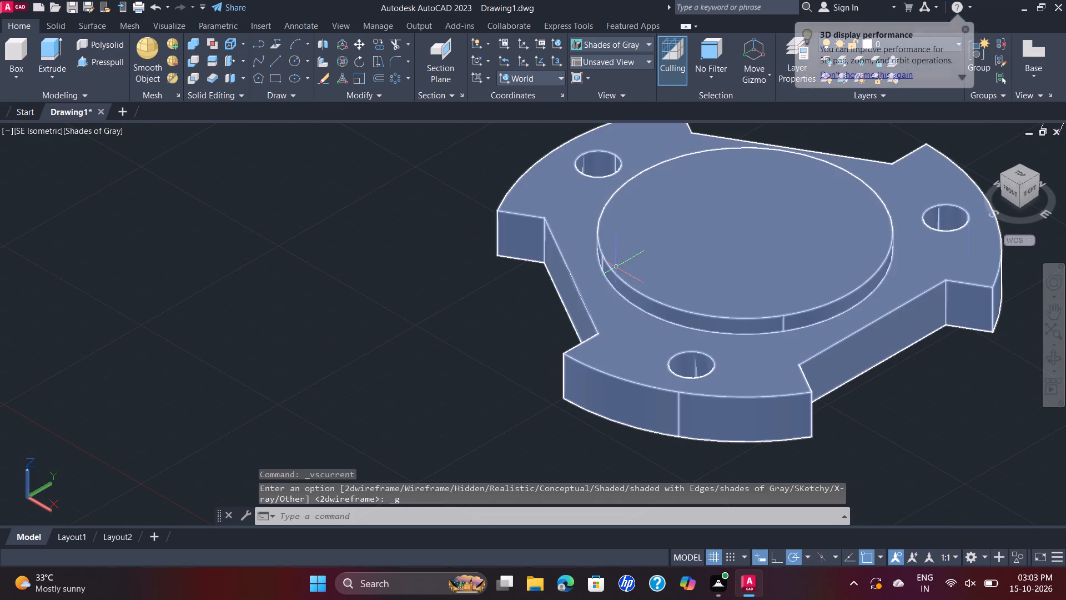
Move the six strip-and-hub outlines by their centre onto the centre of the raised disc's top face.
scroll(627, 264, "down", 1)
middle_click_drag(627, 264, 491, 351)
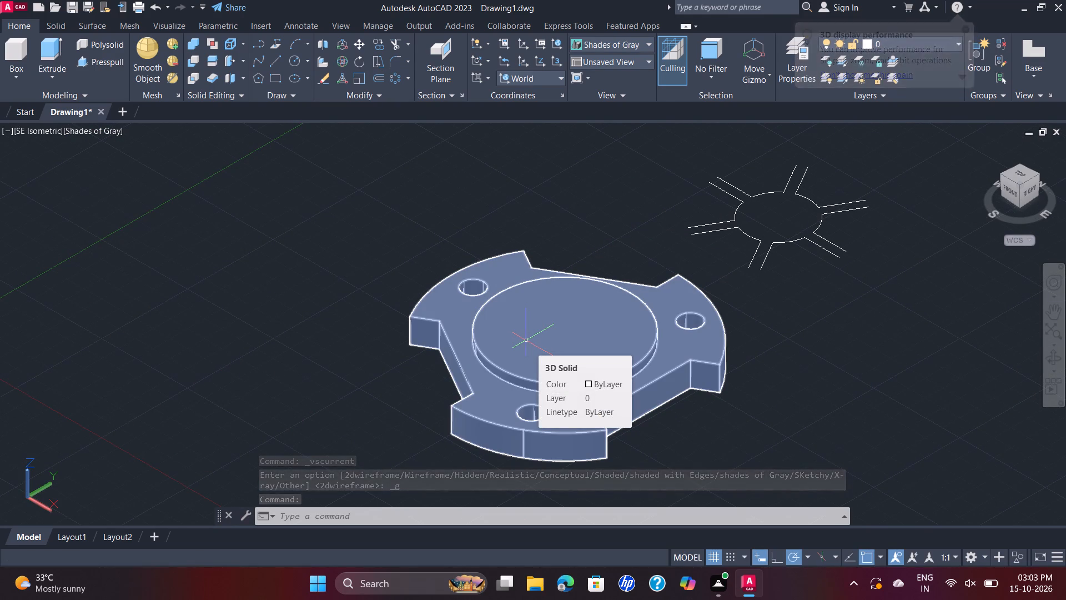
scroll(526, 341, "up", 1)
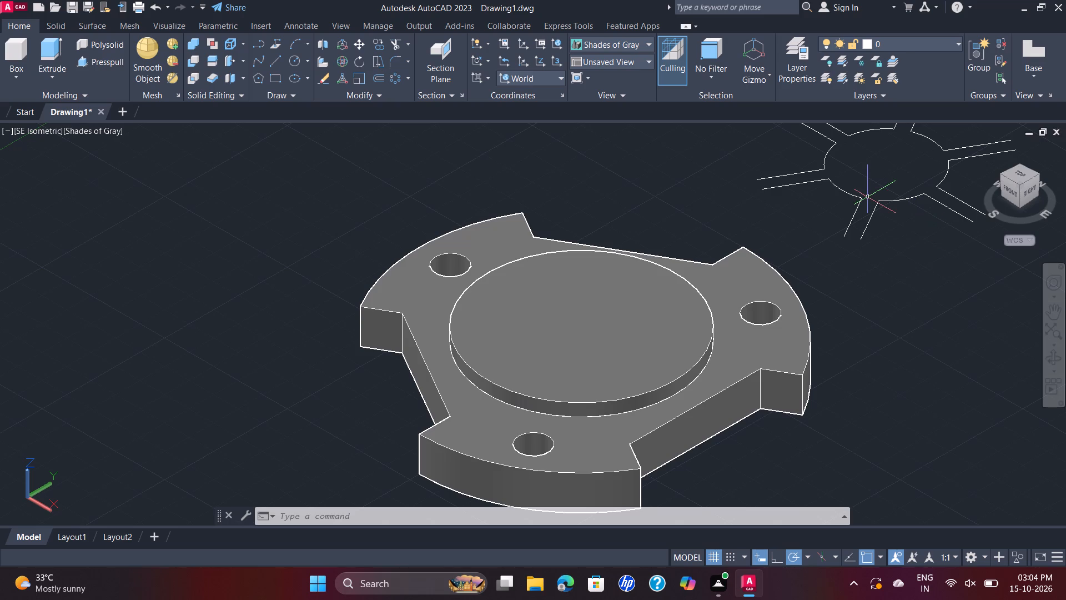
scroll(876, 202, "down", 1)
middle_click_drag(876, 202, 848, 259)
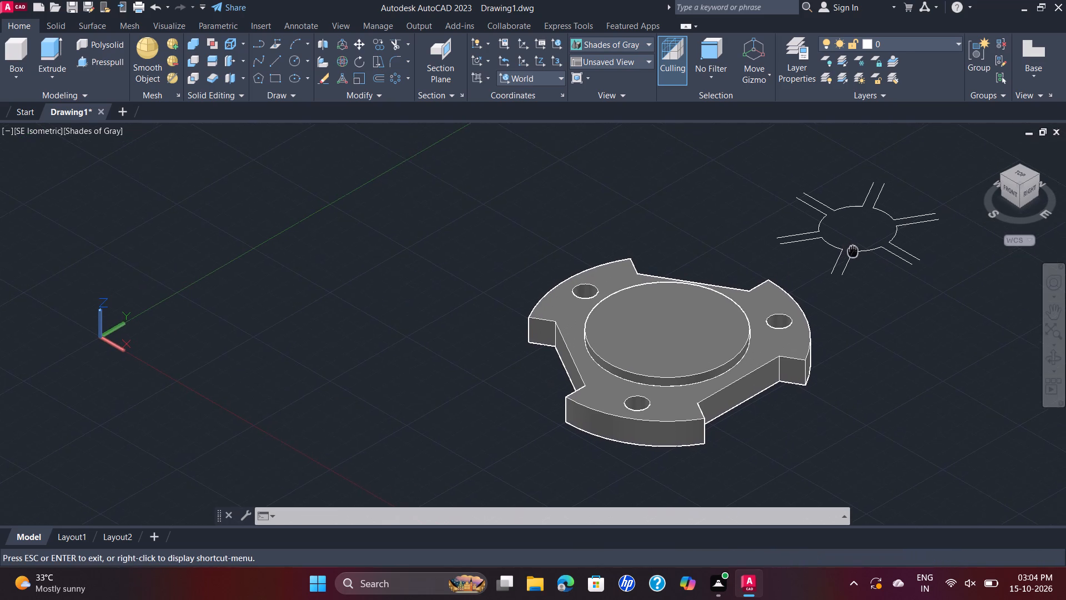
middle_click_drag(848, 259, 846, 264)
left_click(745, 181)
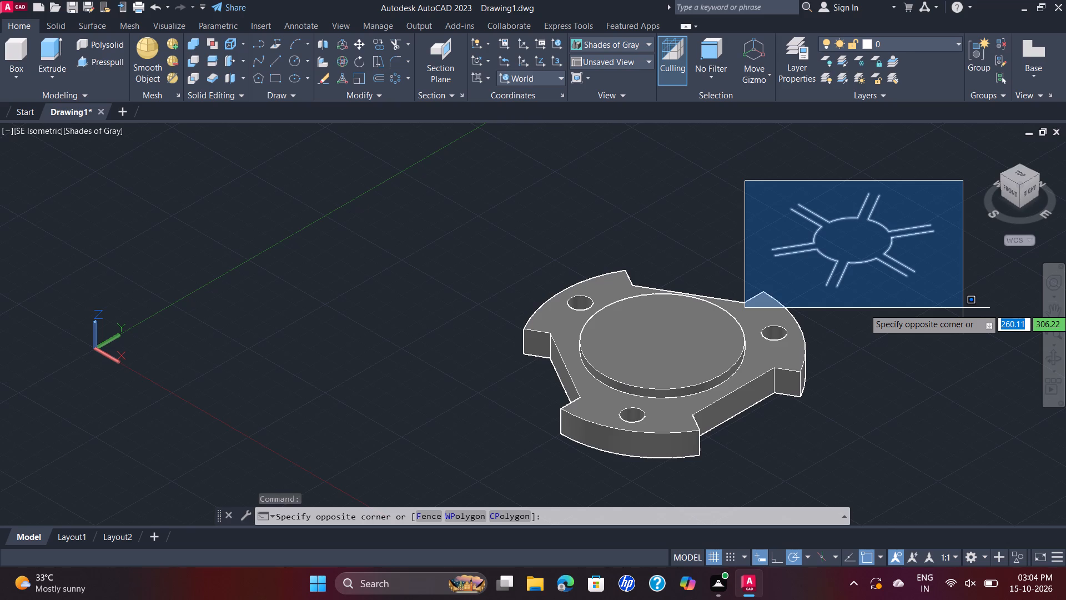
left_click(963, 308)
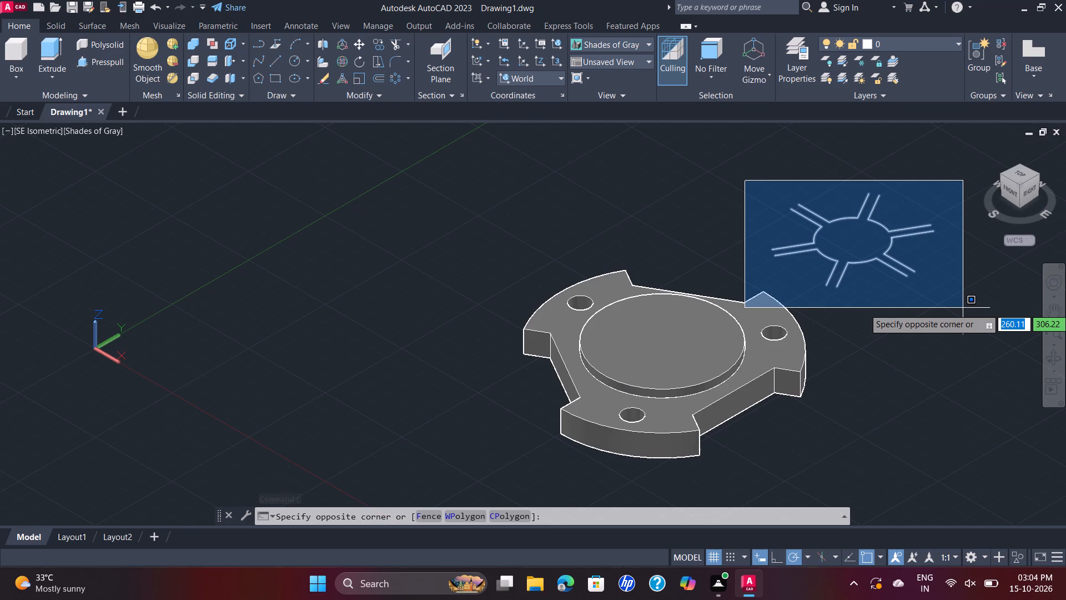
left_click(359, 51)
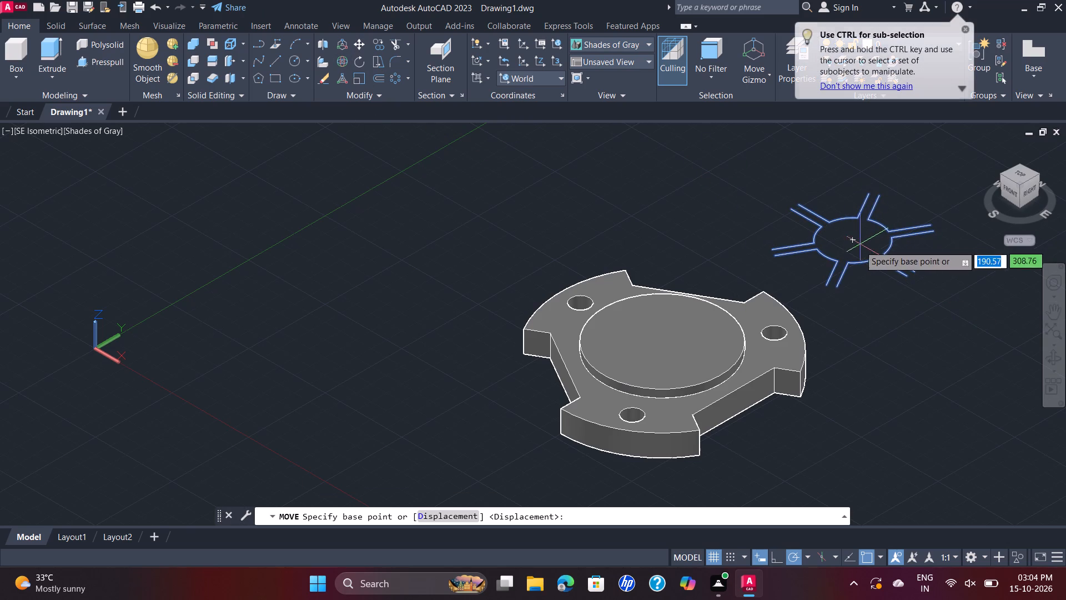
left_click(856, 244)
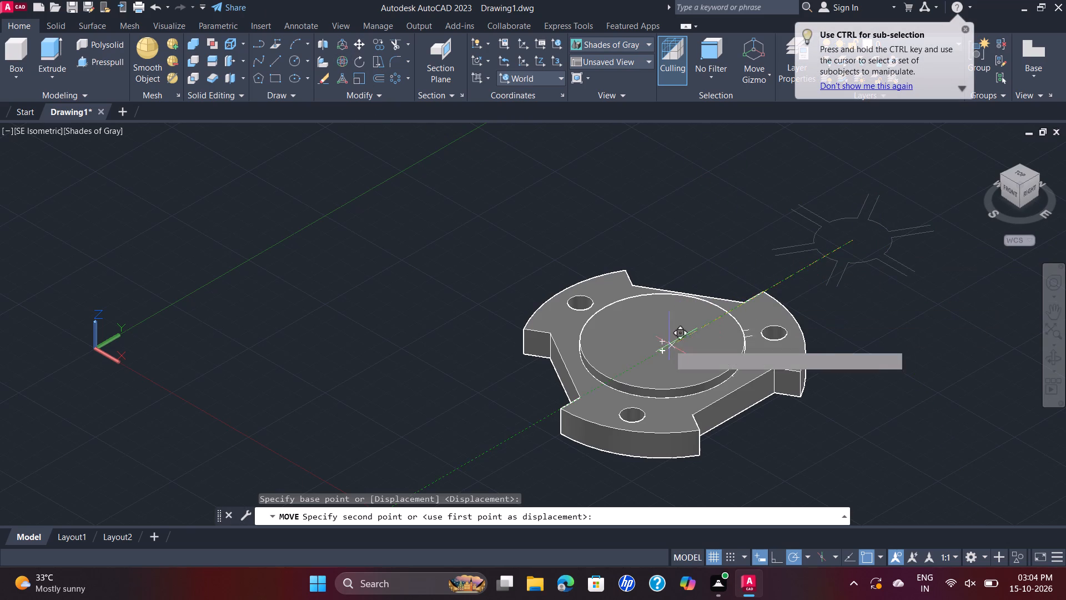
left_click(661, 341)
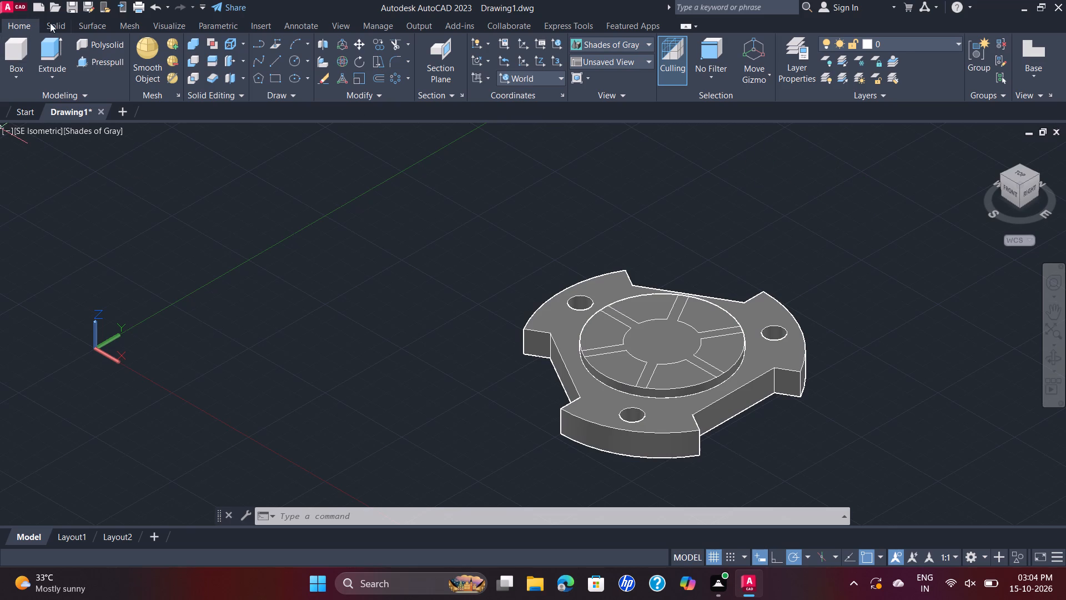
Draw a circle centred on the raised disc's top face, inside the hub outline.
left_click(296, 64)
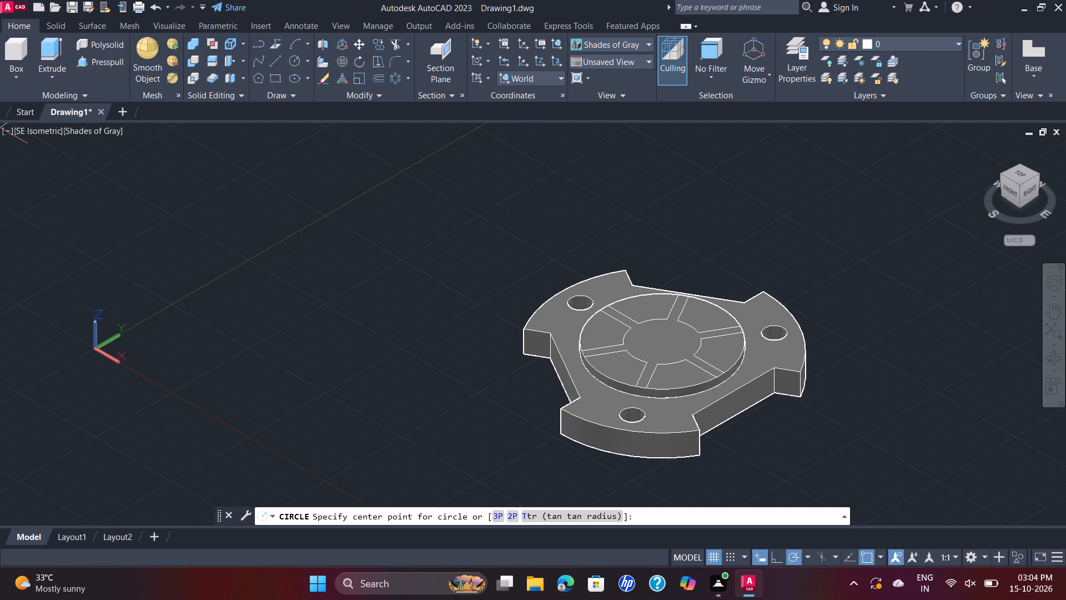
left_click(661, 339)
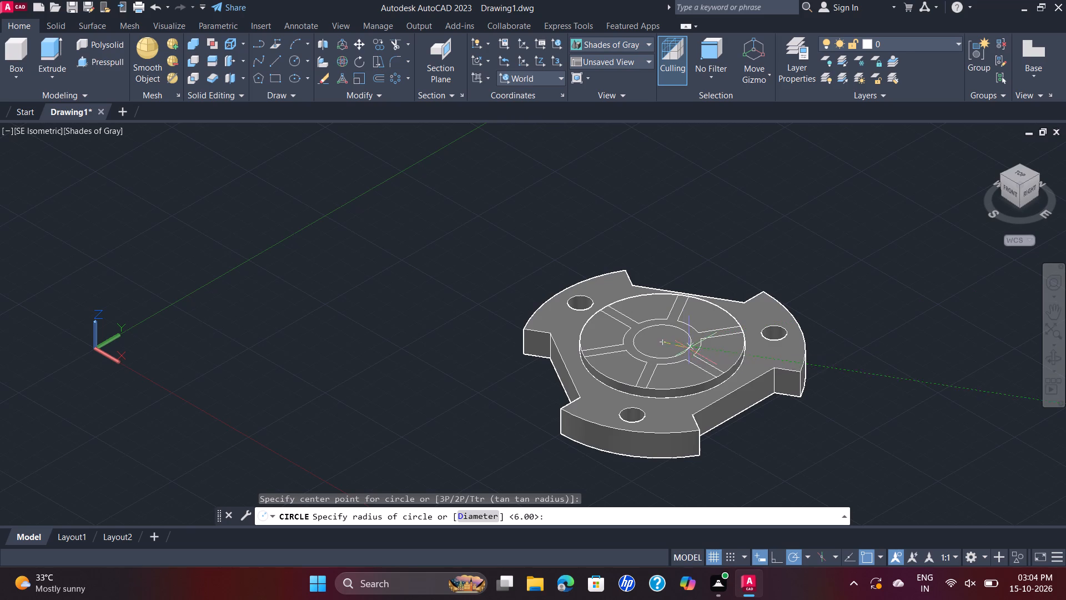
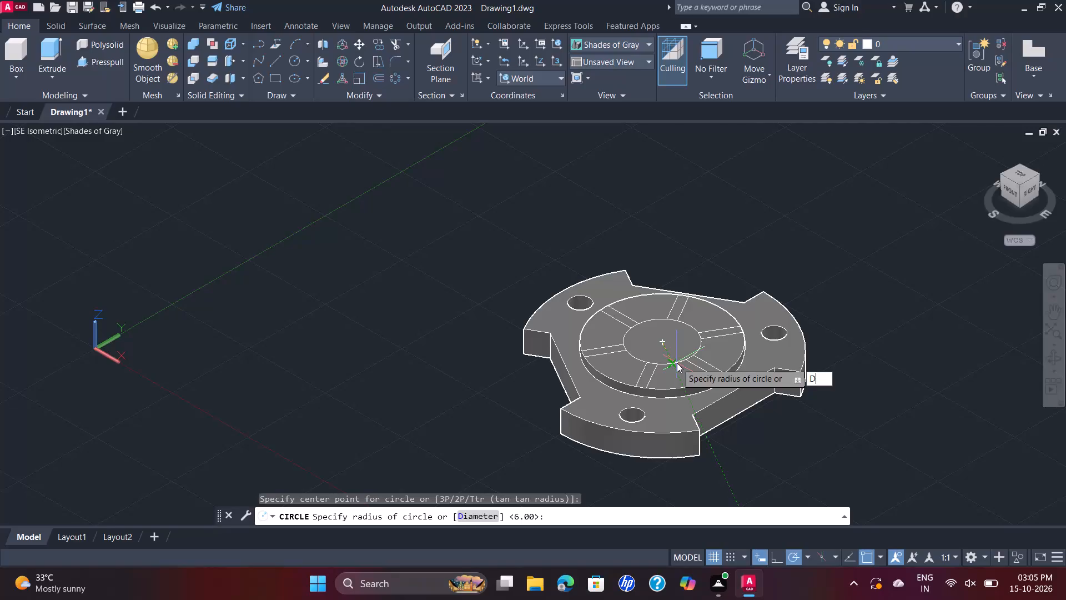
Finish the circle centred on the raised disc's top face with a diameter of 36 mm.
key("Return")
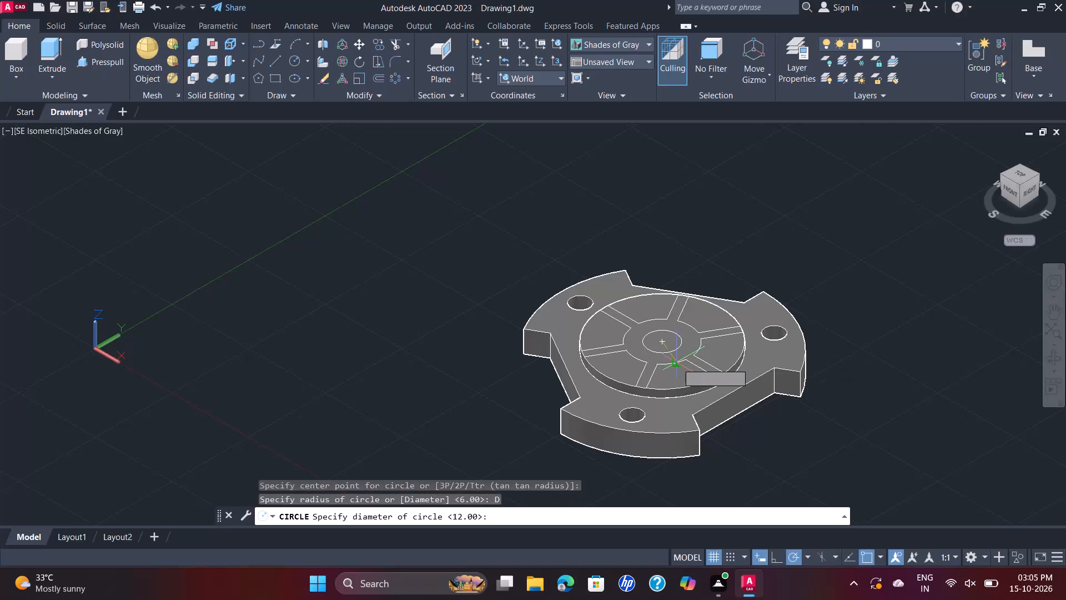
type("36")
key("Return")
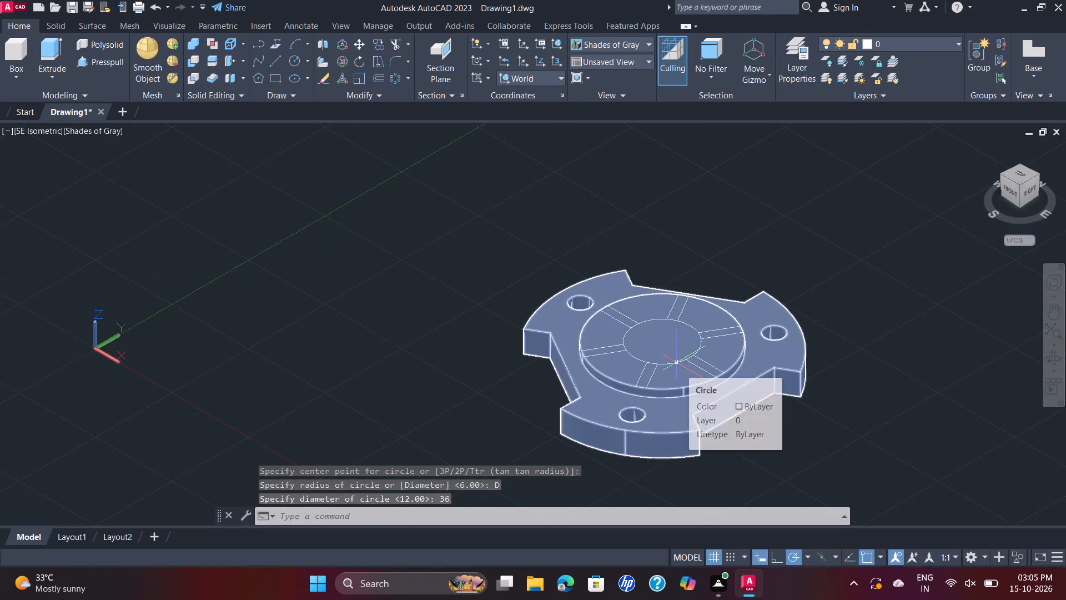
Presspull the central circular area on the raised disc's top face upward.
scroll(693, 312, "up", 1)
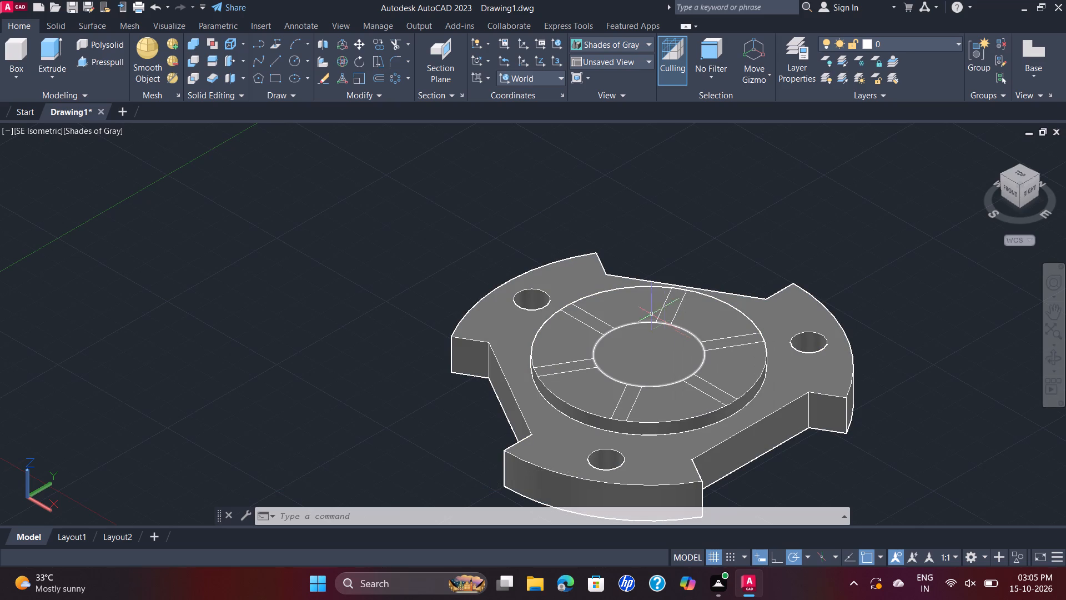
left_click(107, 58)
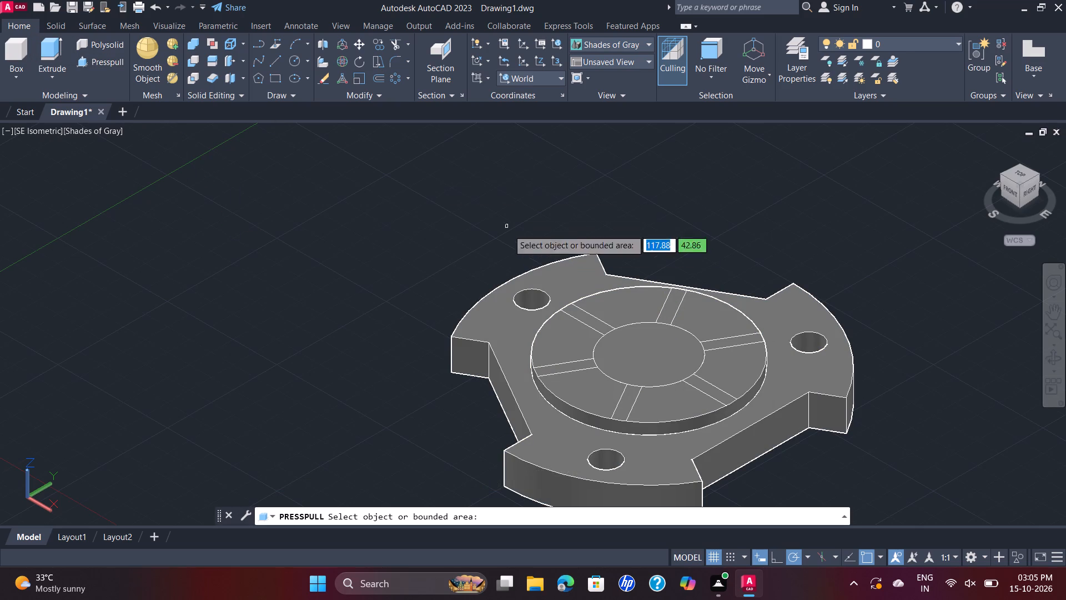
left_click(660, 336)
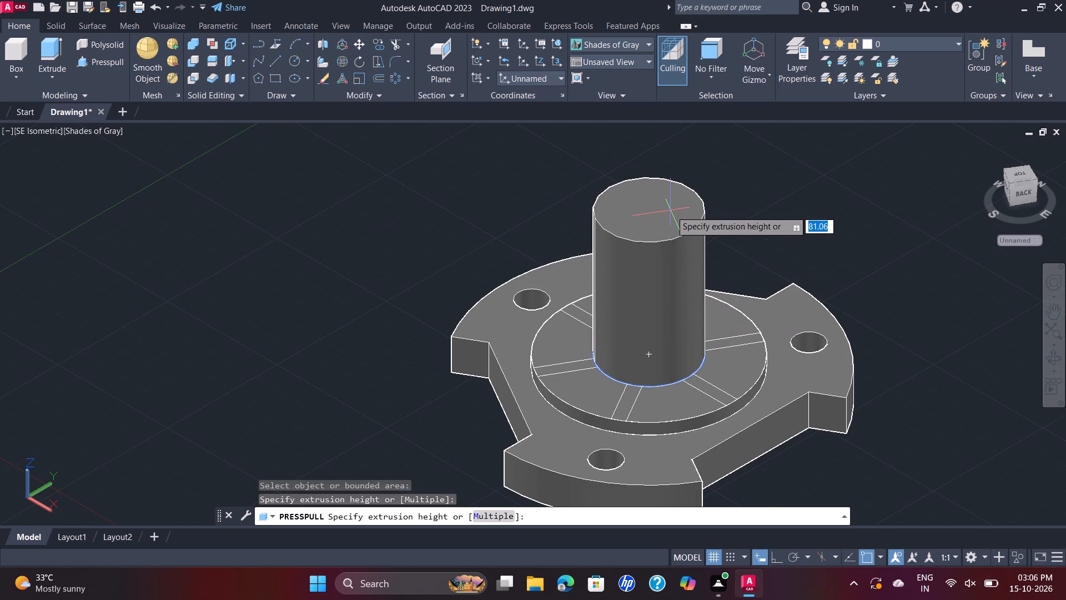
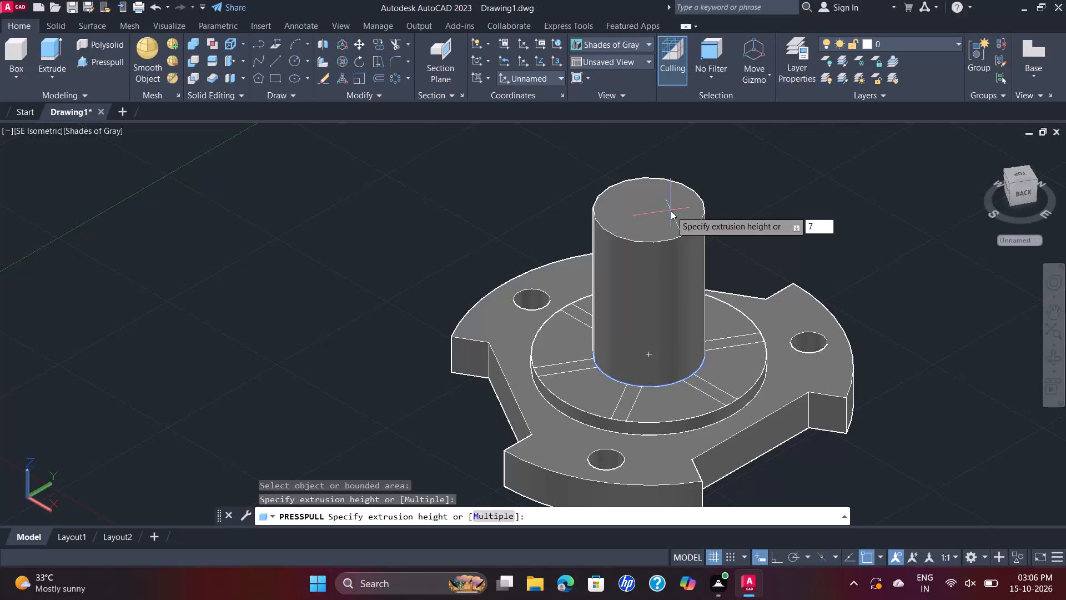
Set the central cylinder's extrusion height to 72 mm and finish Presspull.
key("2")
key("Return")
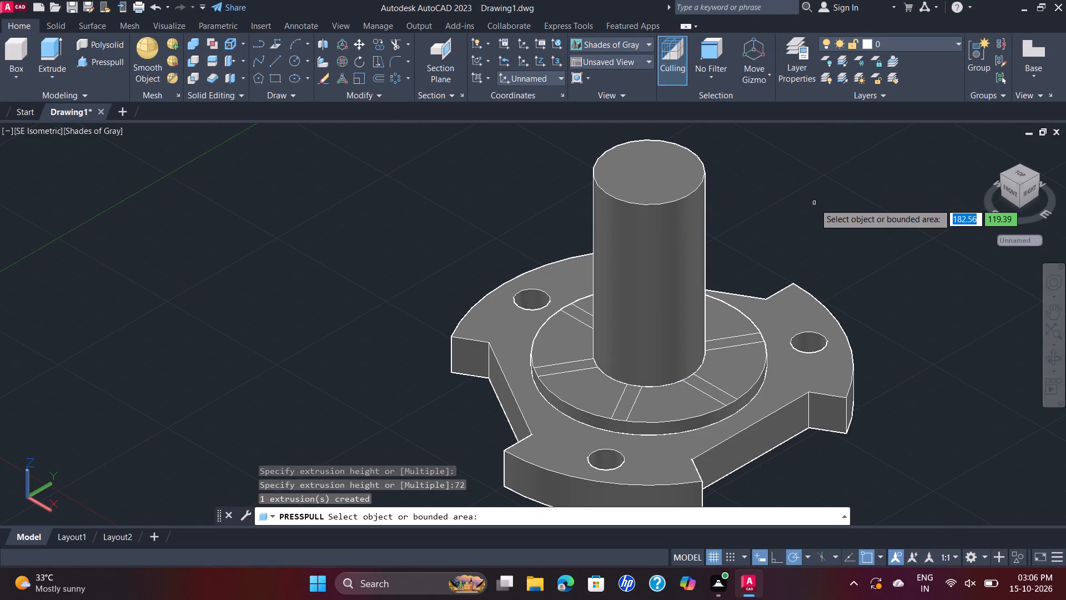
key("Escape")
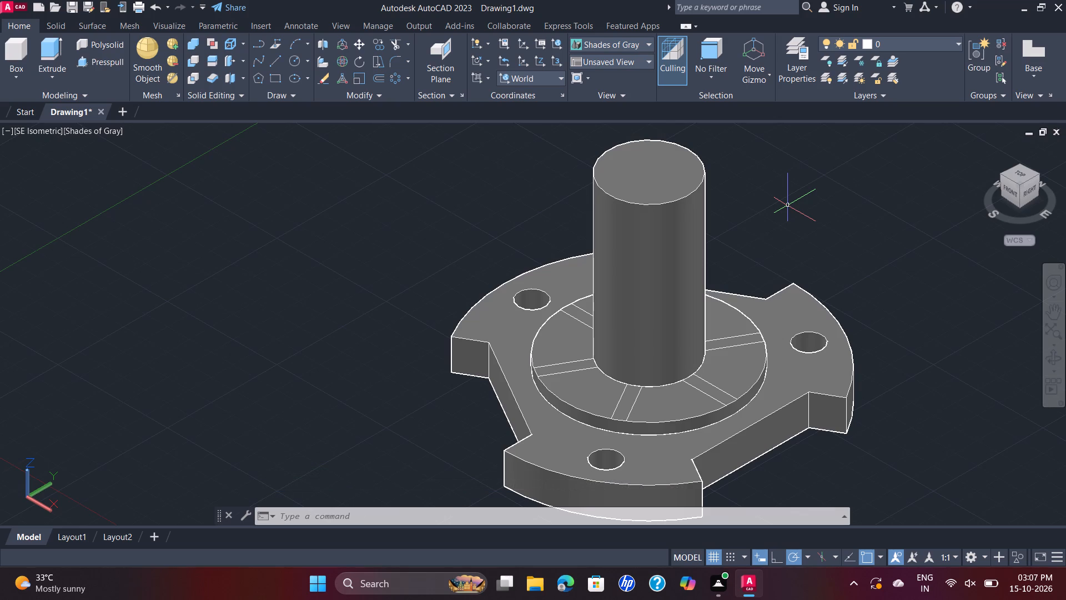
Draw a sloping line about 75 mm long from the front strip's outer corner on the raised disc to the cylinder's top edge.
left_click(271, 68)
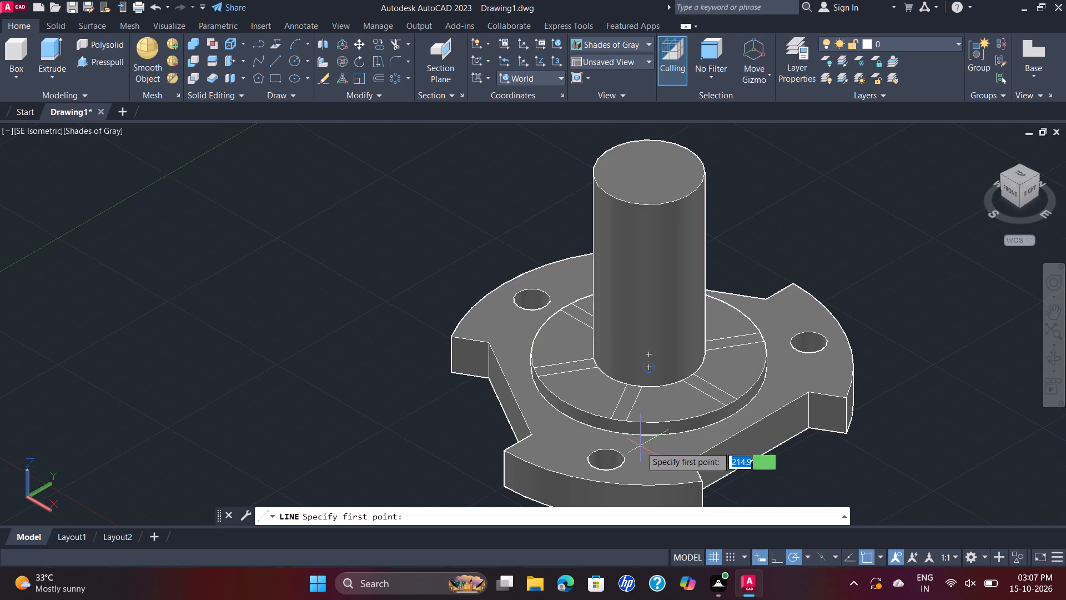
left_click(625, 421)
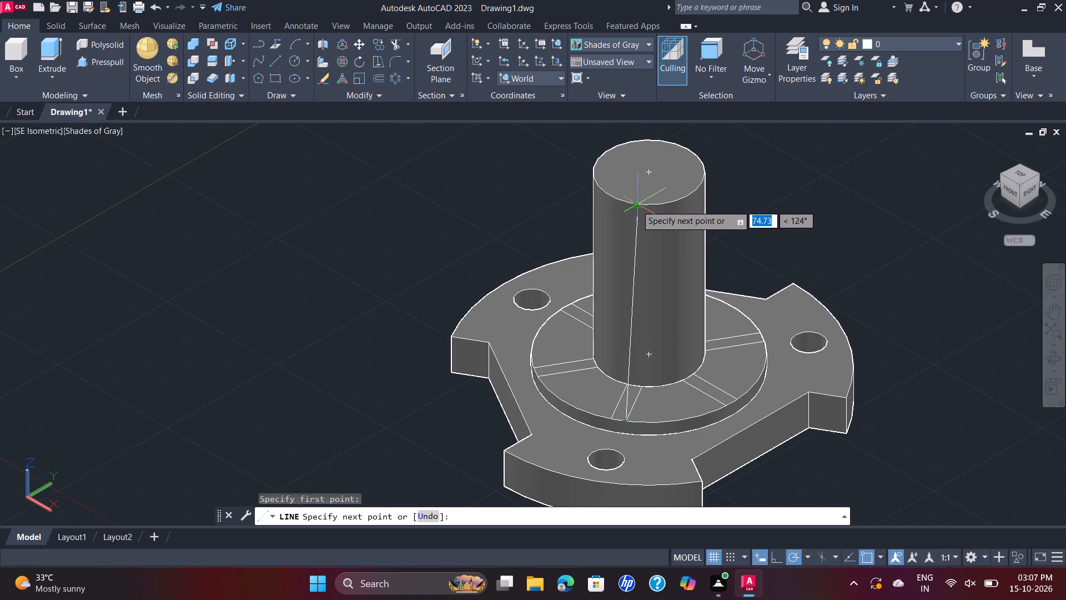
left_click(636, 205)
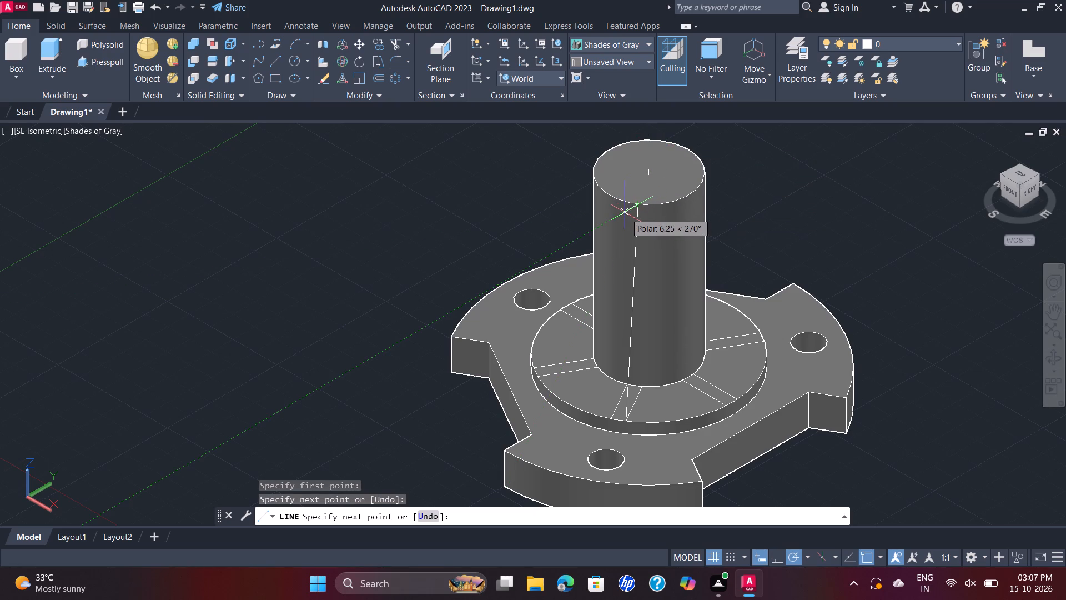
key("Escape")
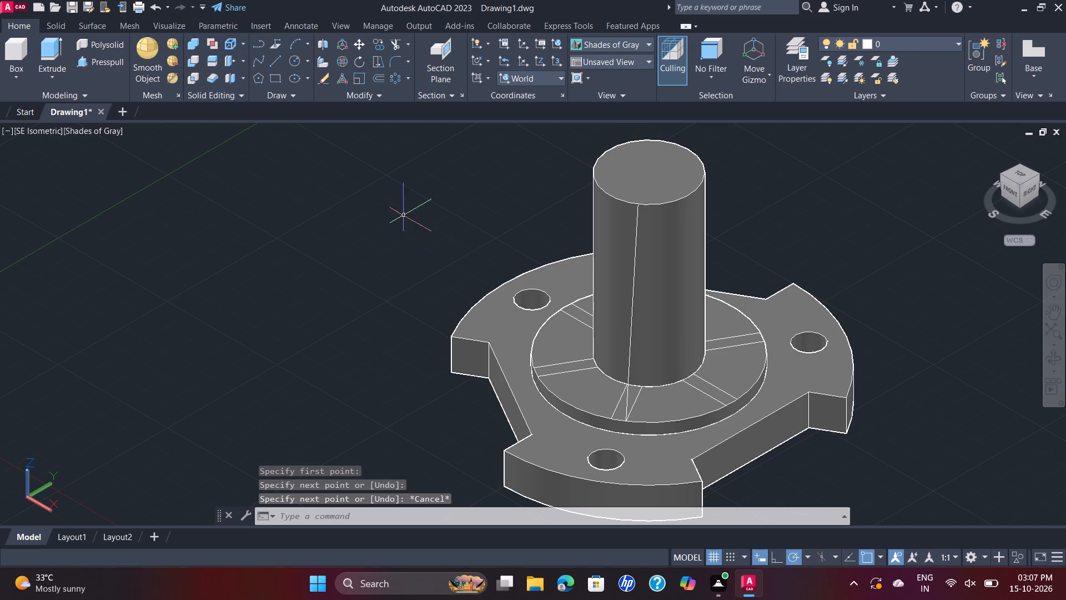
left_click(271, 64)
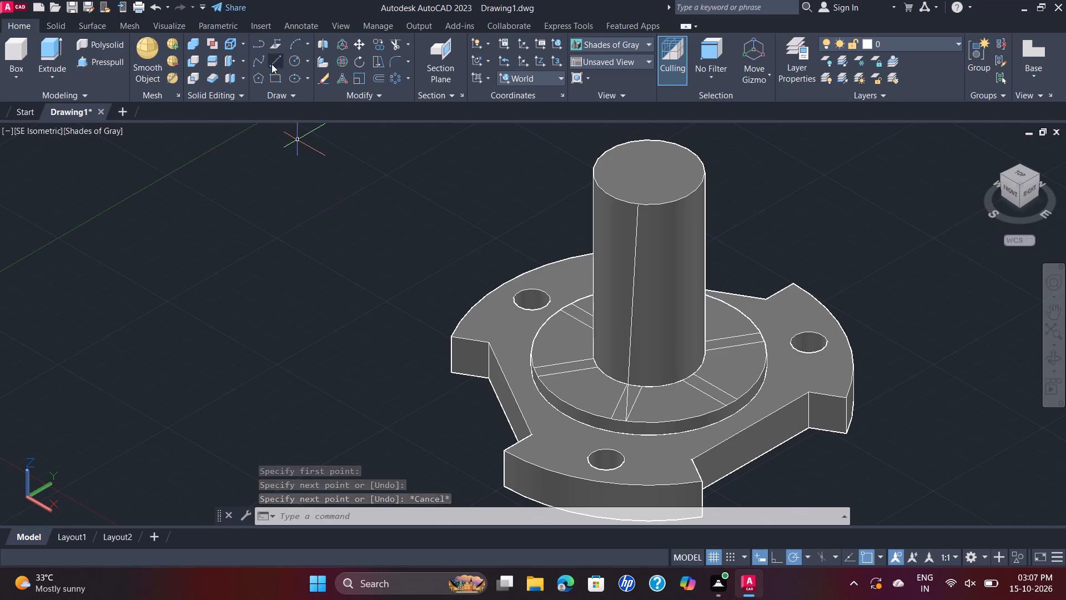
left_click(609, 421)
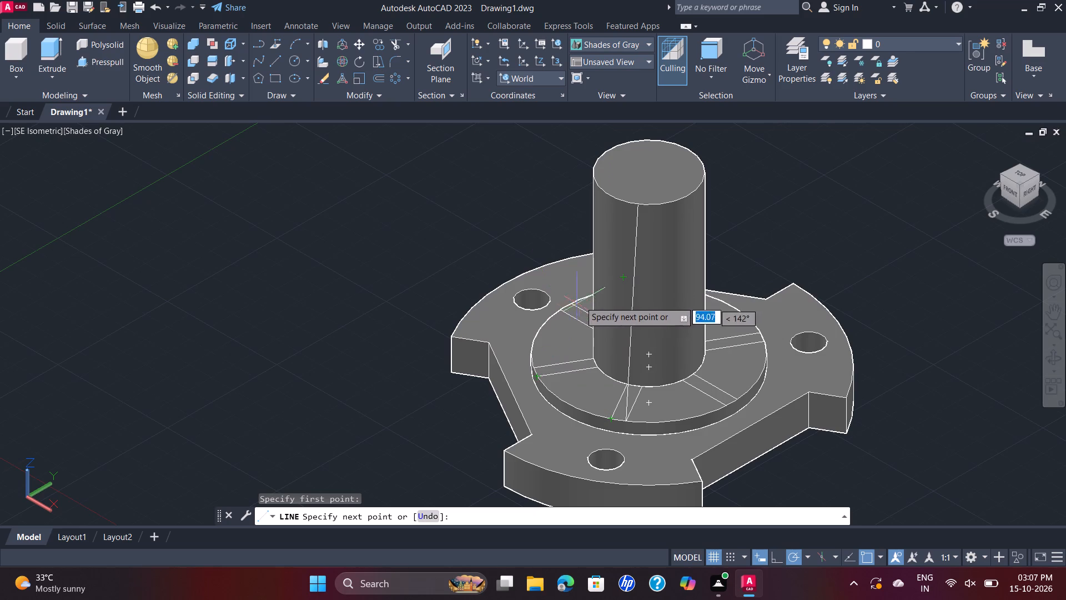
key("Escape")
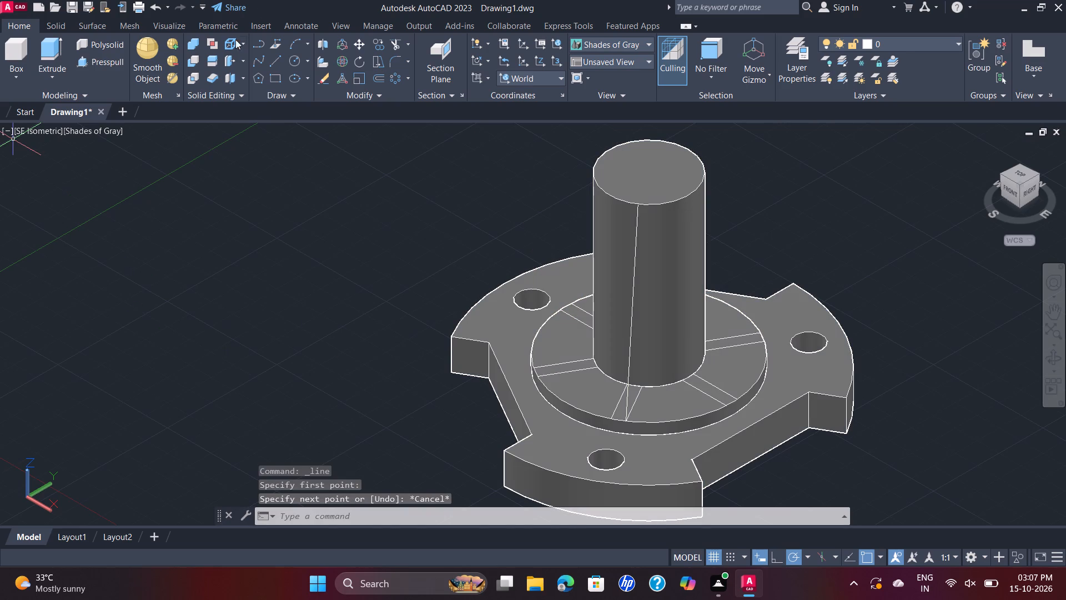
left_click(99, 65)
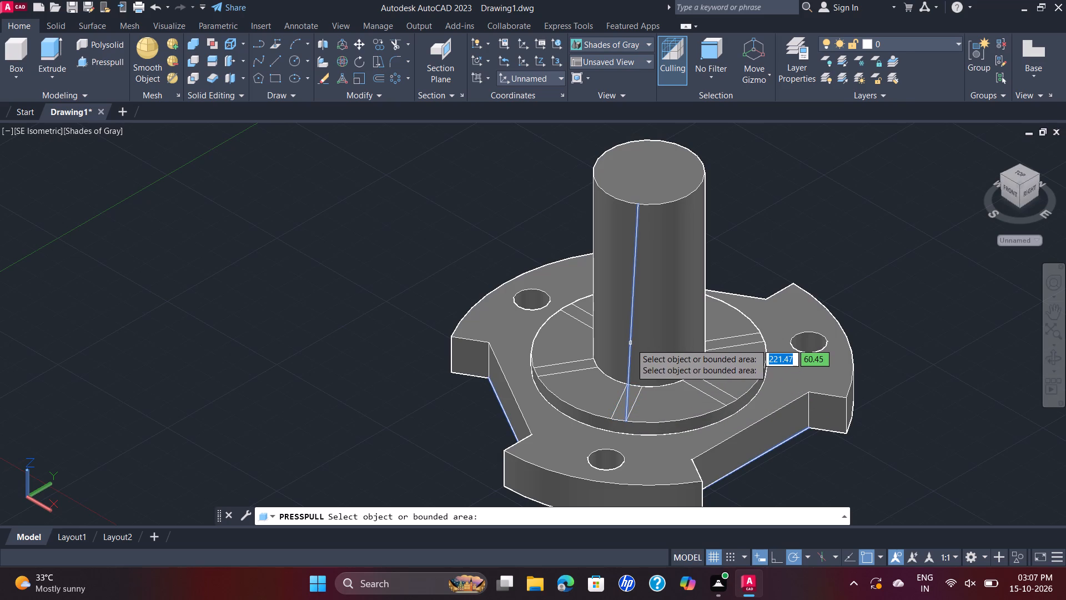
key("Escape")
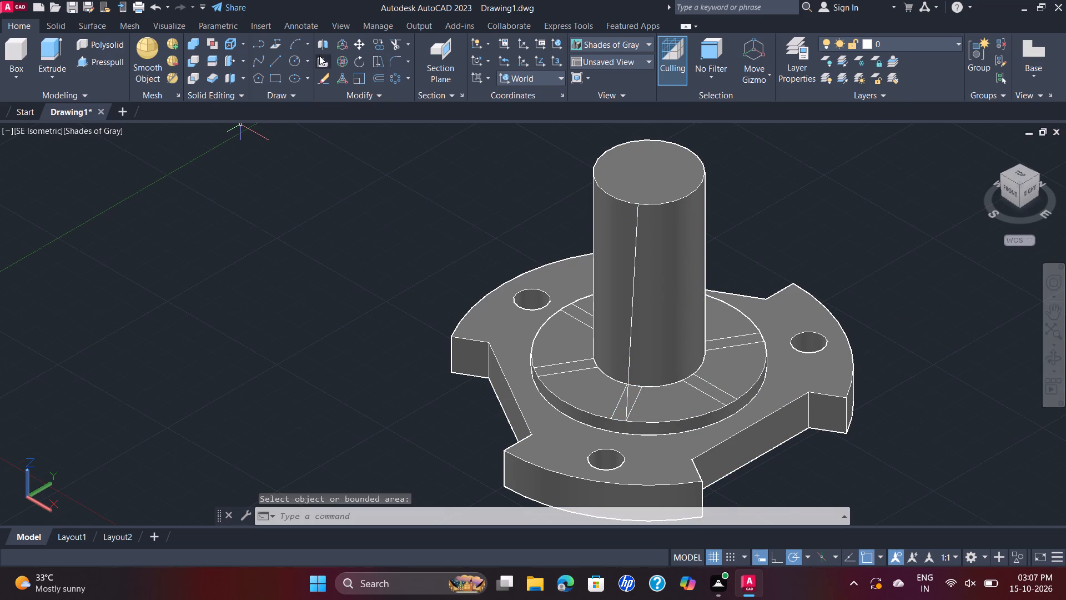
Draw a line about 72 mm long from the sloping line's top end down to the front strip's inner corner at the cylinder's base.
left_click(278, 62)
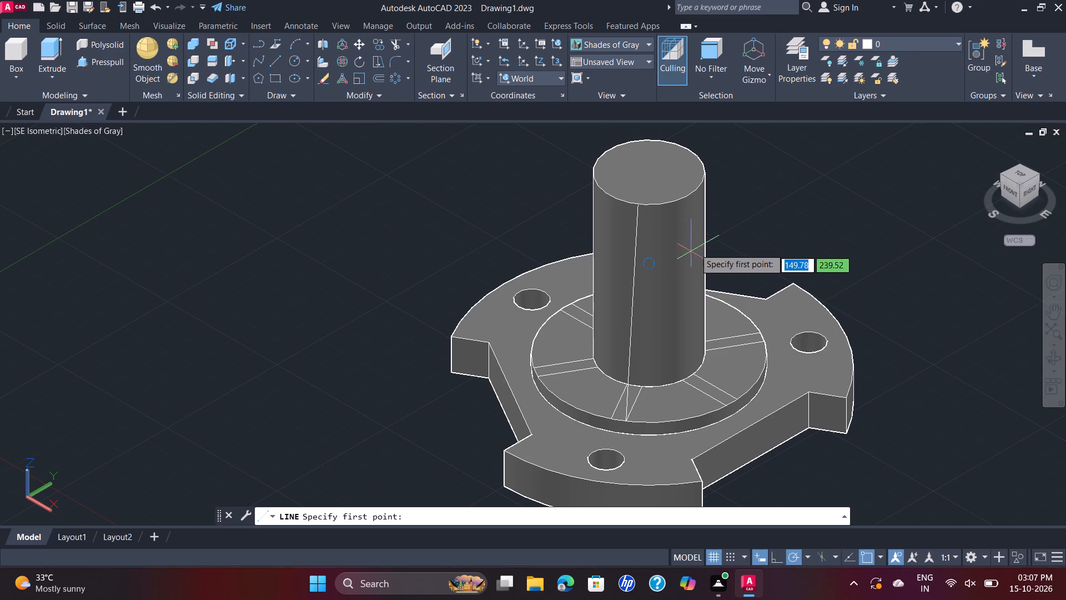
left_click(636, 208)
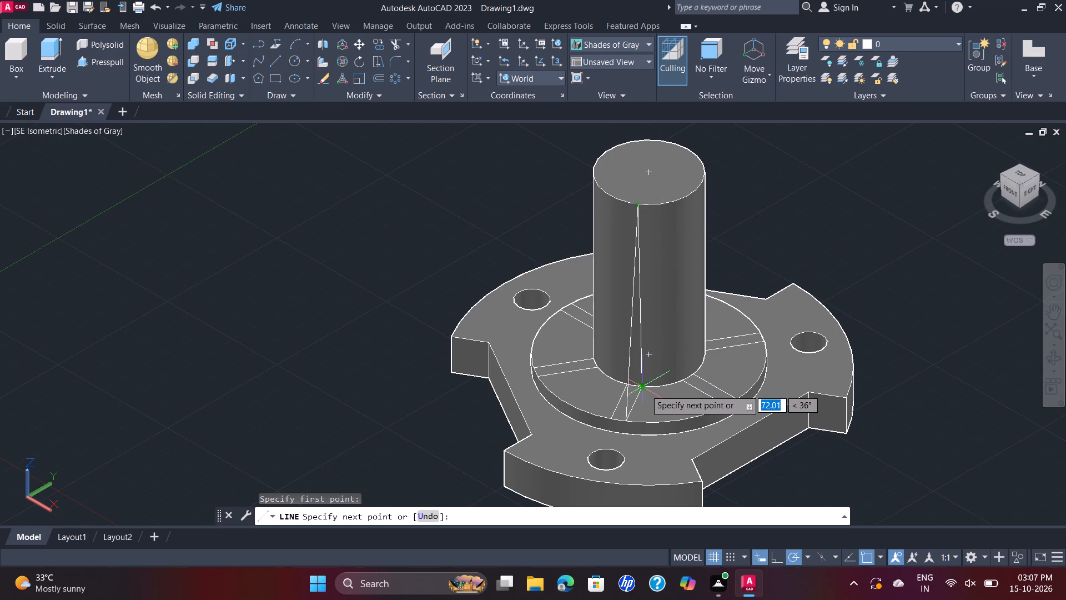
scroll(645, 389, "up", 1)
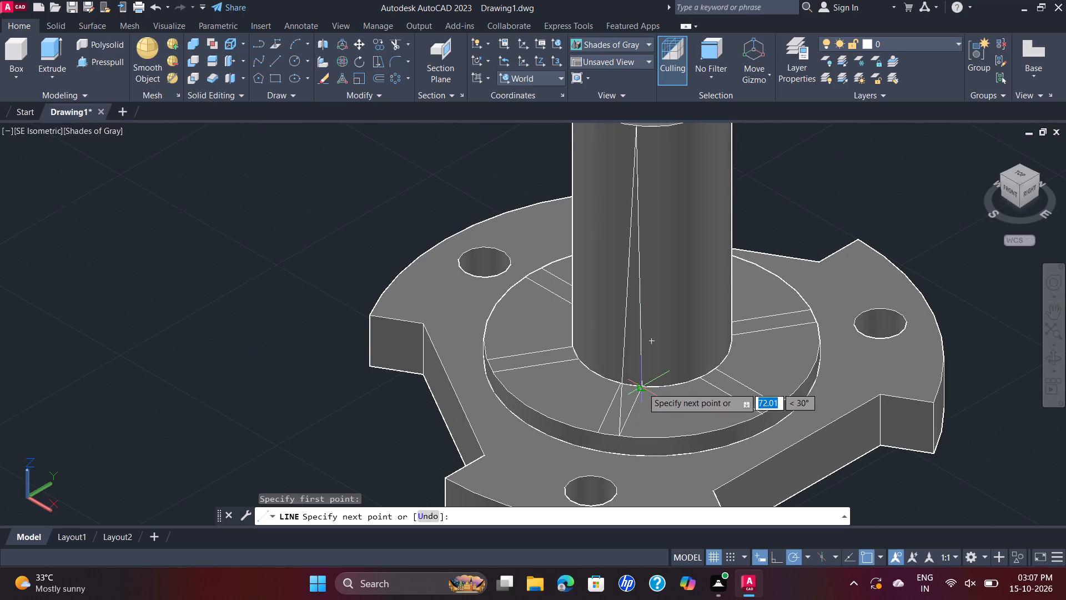
scroll(642, 387, "up", 3)
left_click(642, 387)
scroll(640, 387, "down", 2)
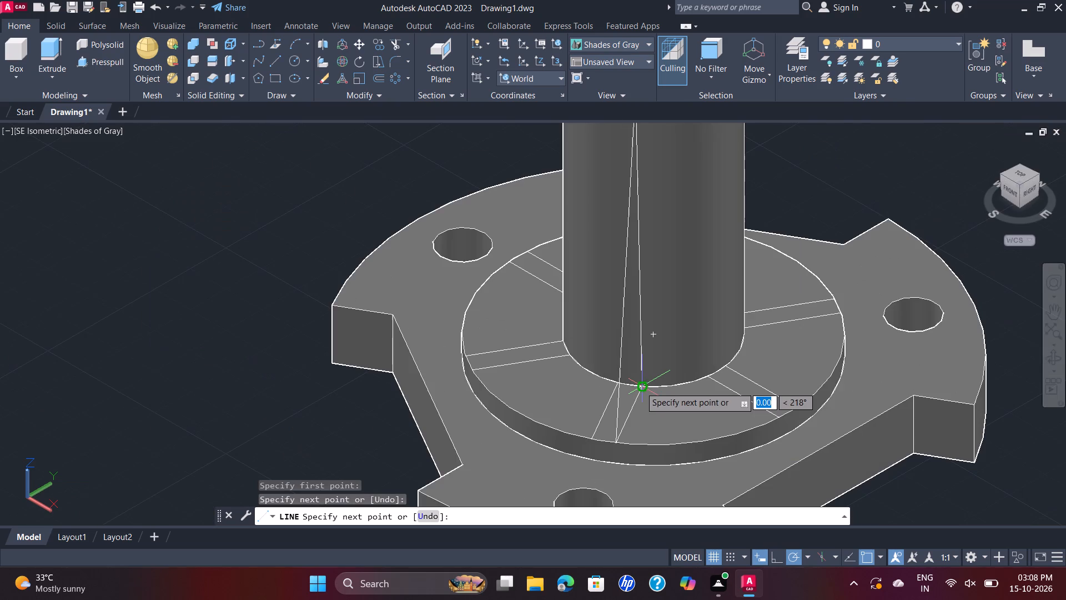
key("Escape")
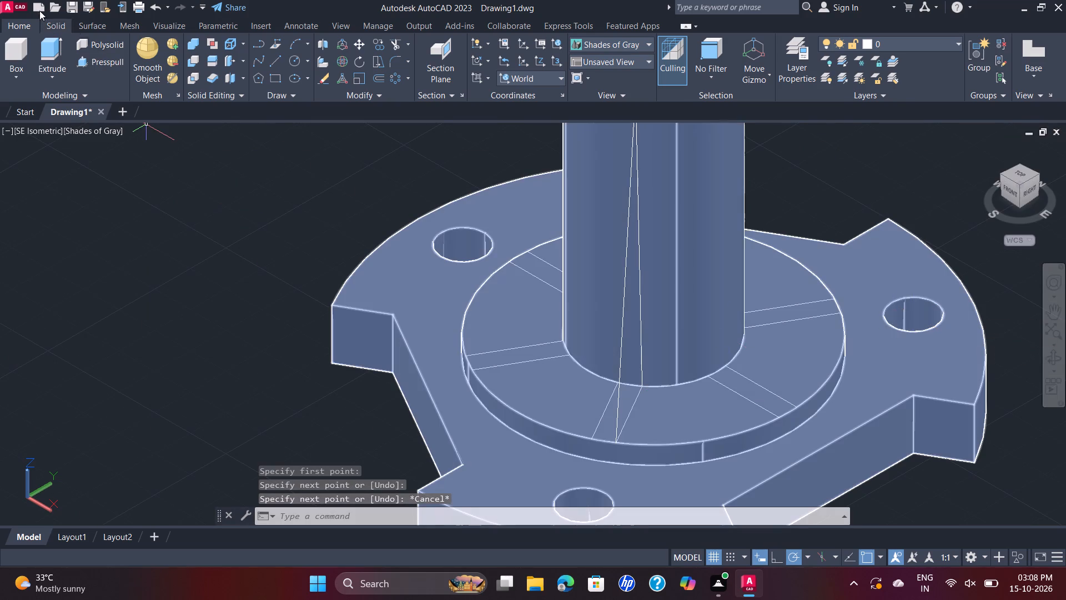
Join the sloping line, the line down the cylinder and the connected strip outline into one object.
left_click(90, 66)
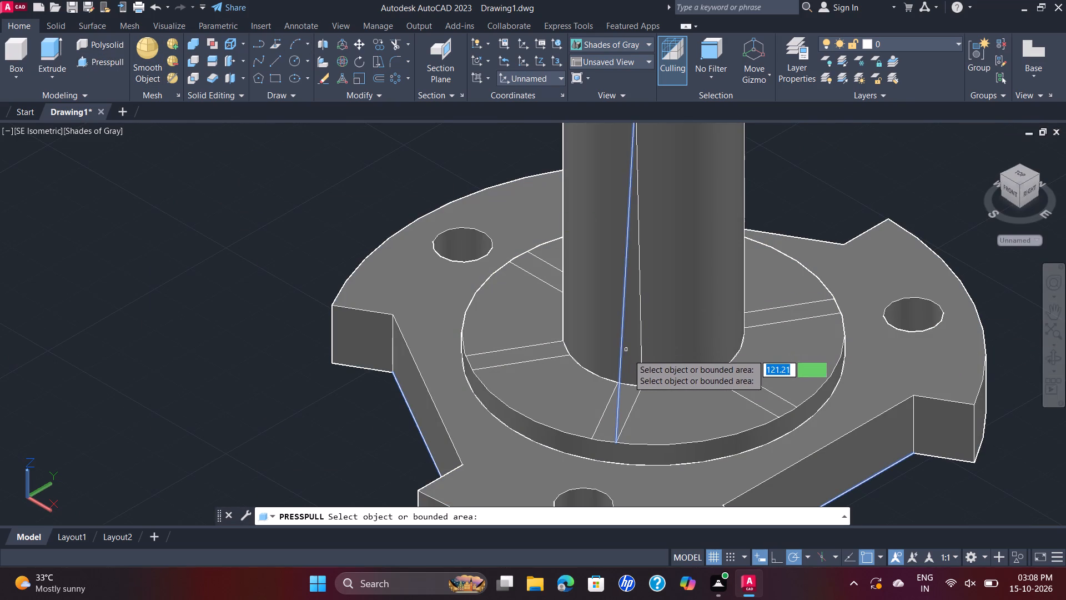
key("Escape")
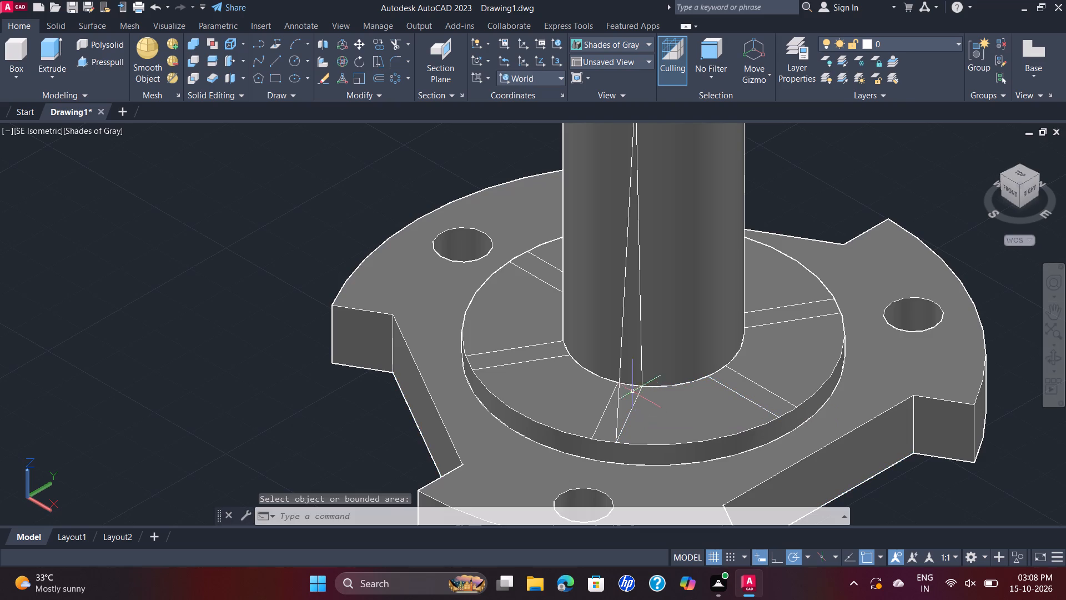
left_click(619, 379)
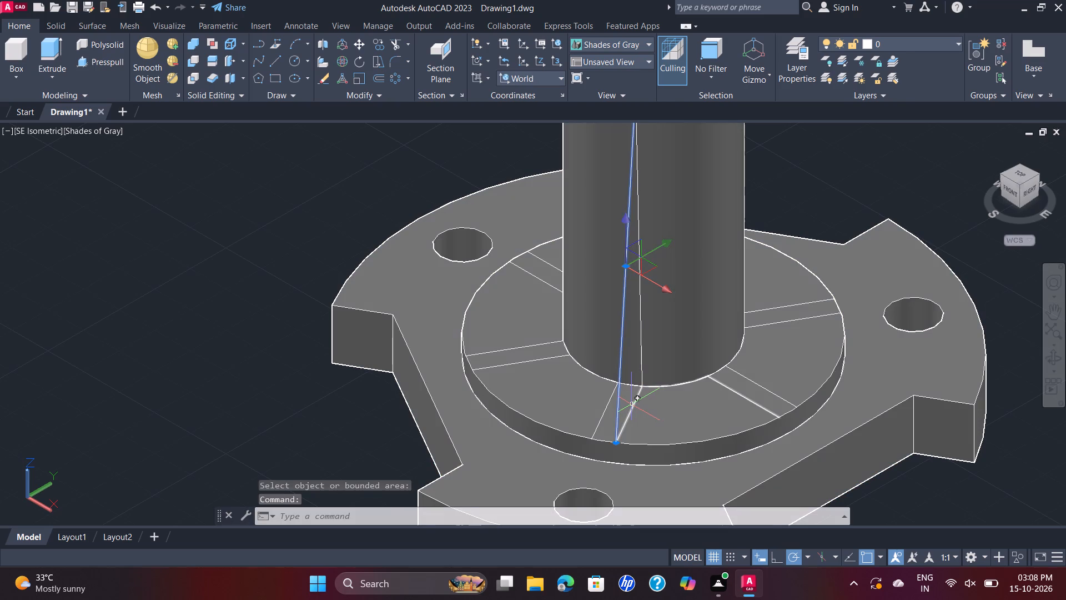
left_click(632, 404)
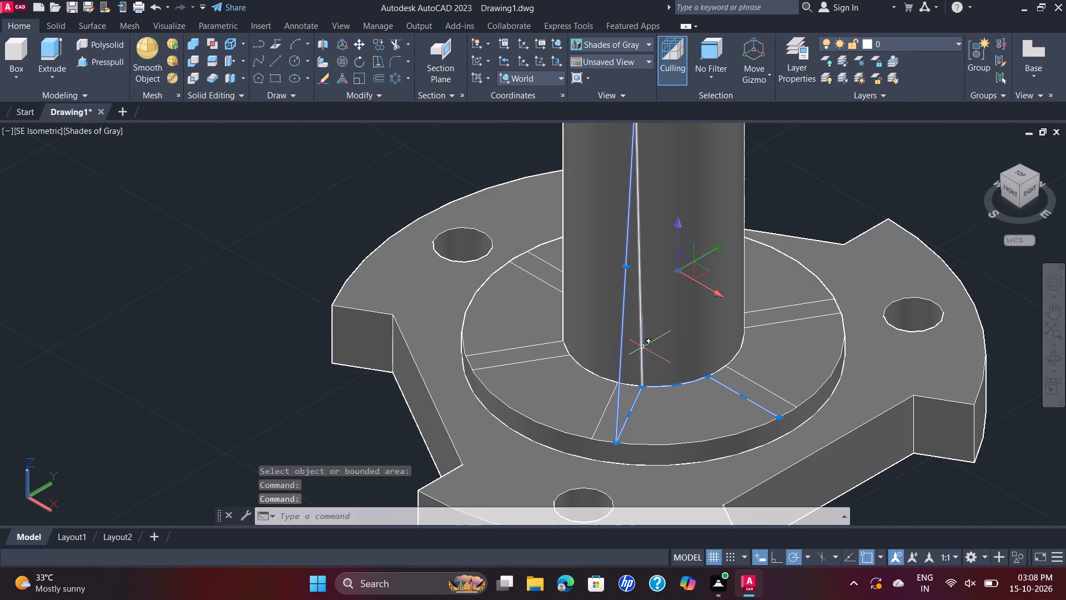
left_click(643, 347)
key("j")
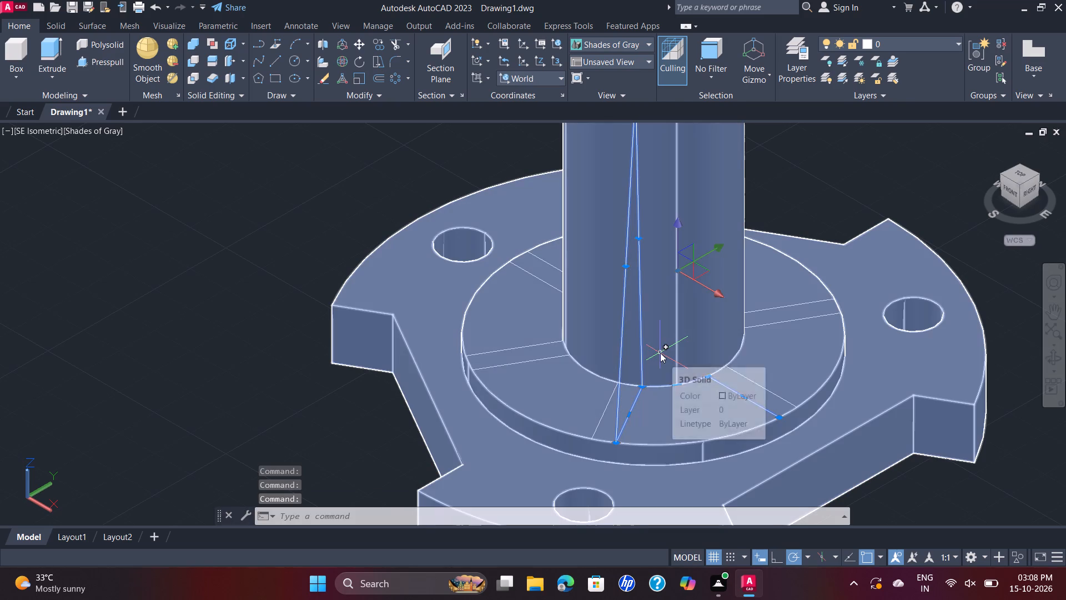
key("Return")
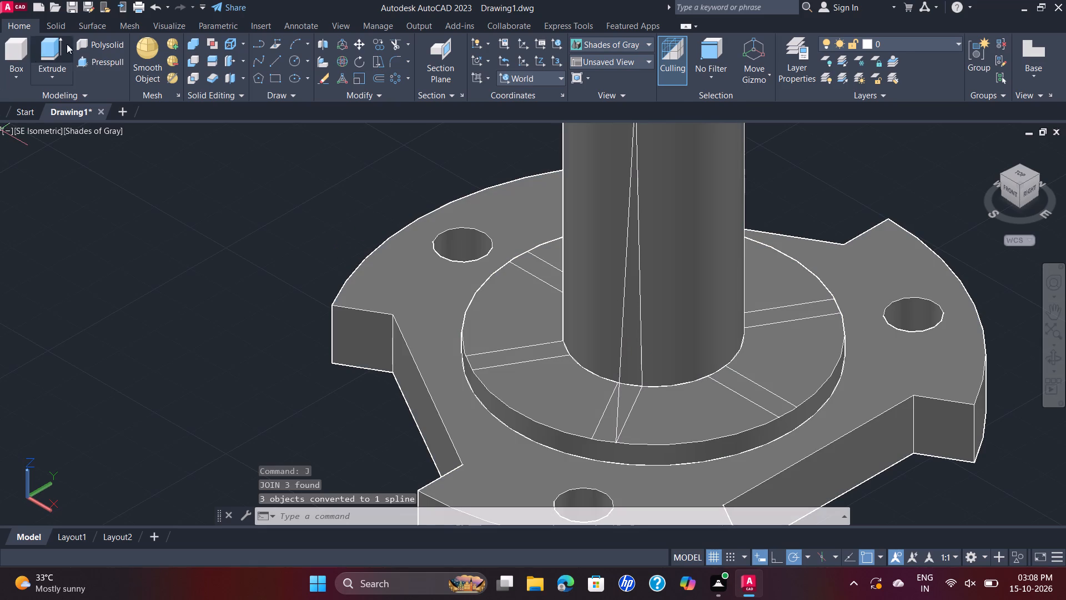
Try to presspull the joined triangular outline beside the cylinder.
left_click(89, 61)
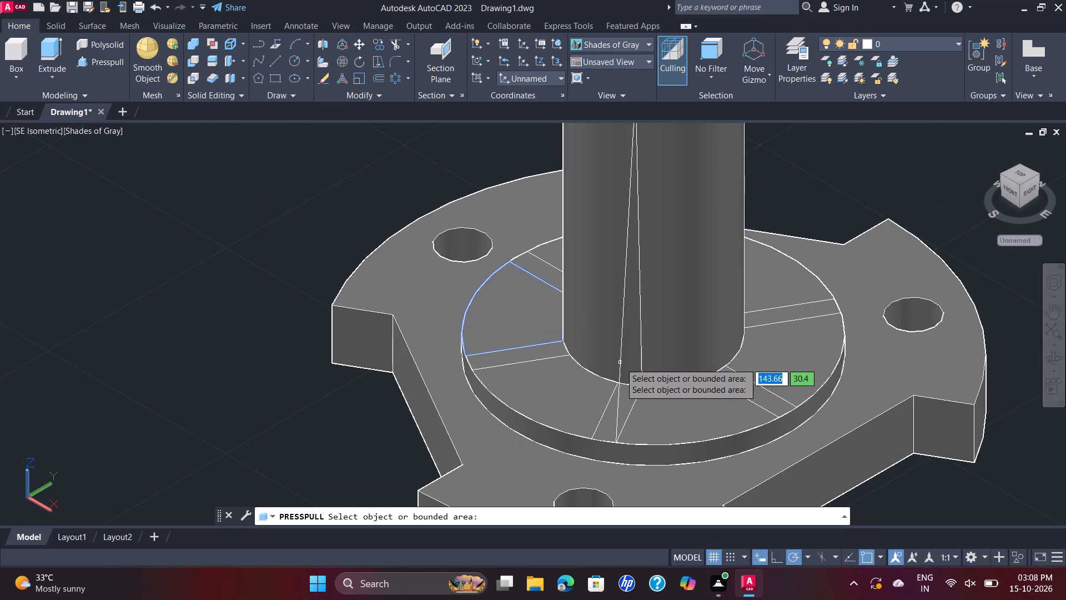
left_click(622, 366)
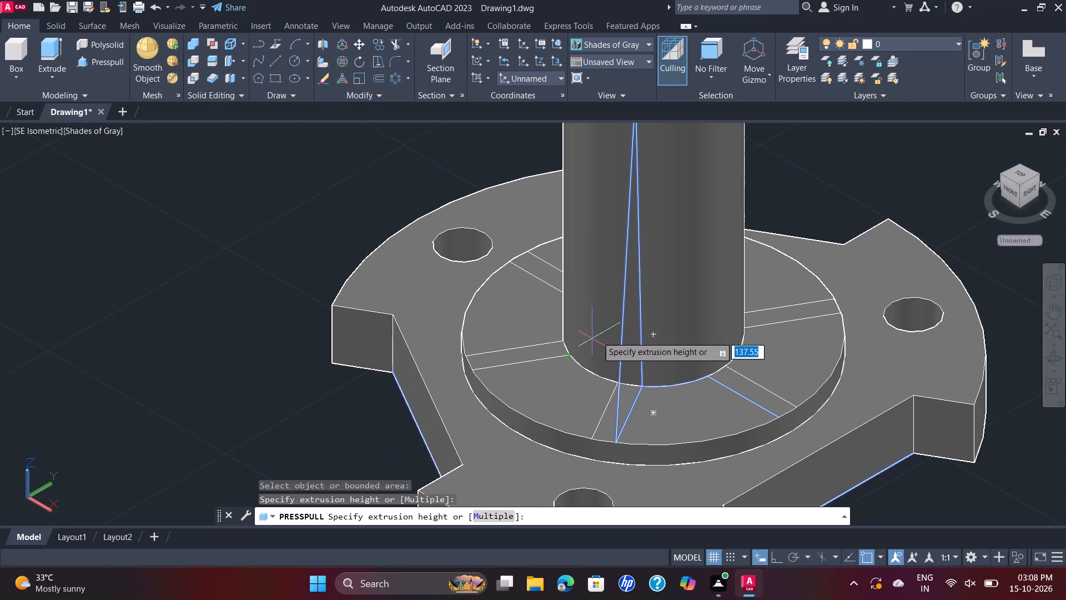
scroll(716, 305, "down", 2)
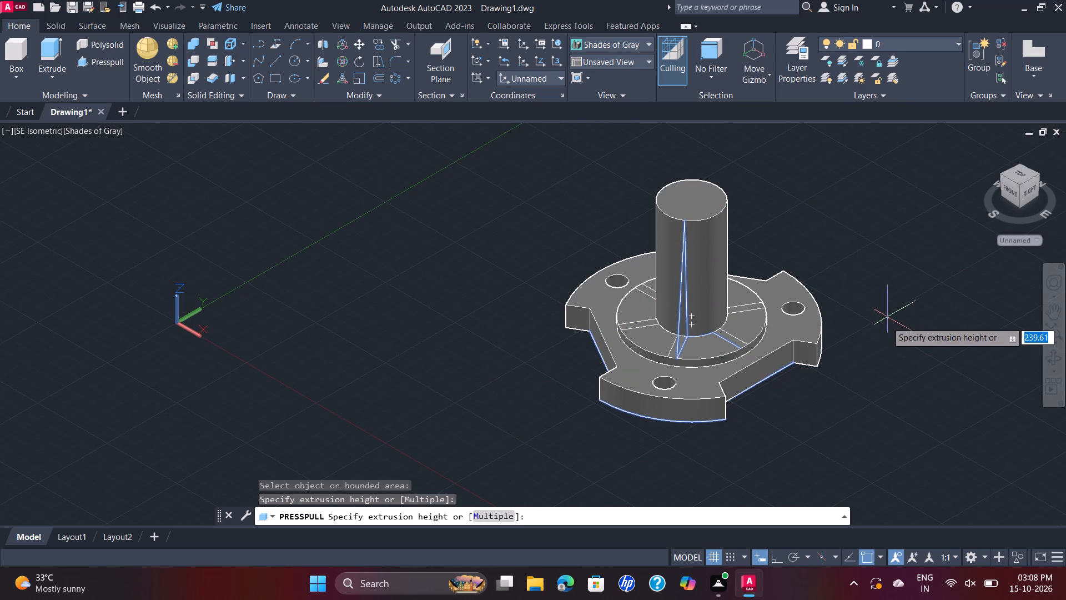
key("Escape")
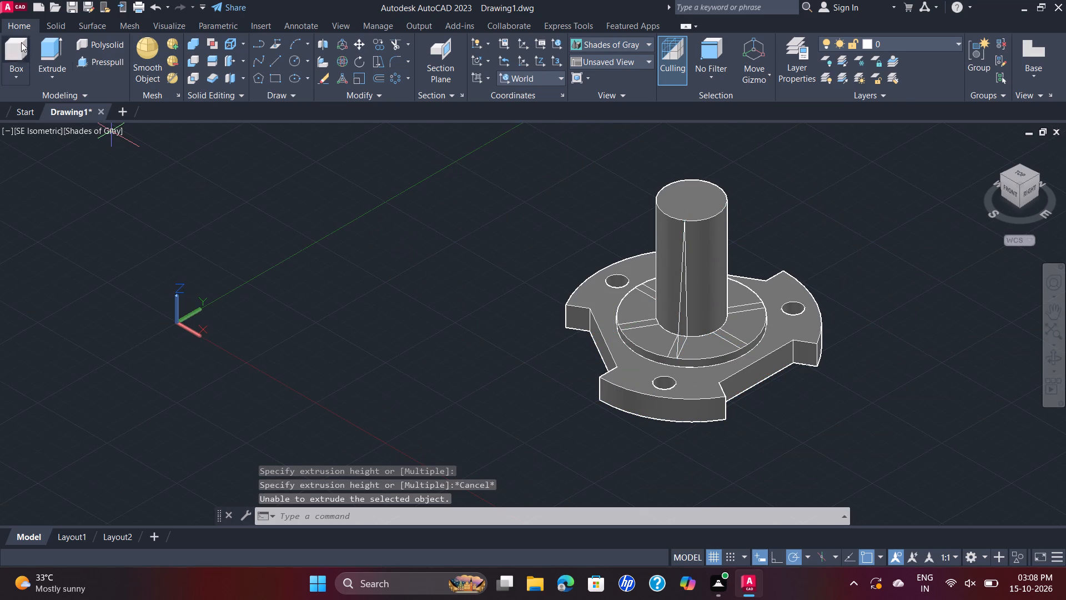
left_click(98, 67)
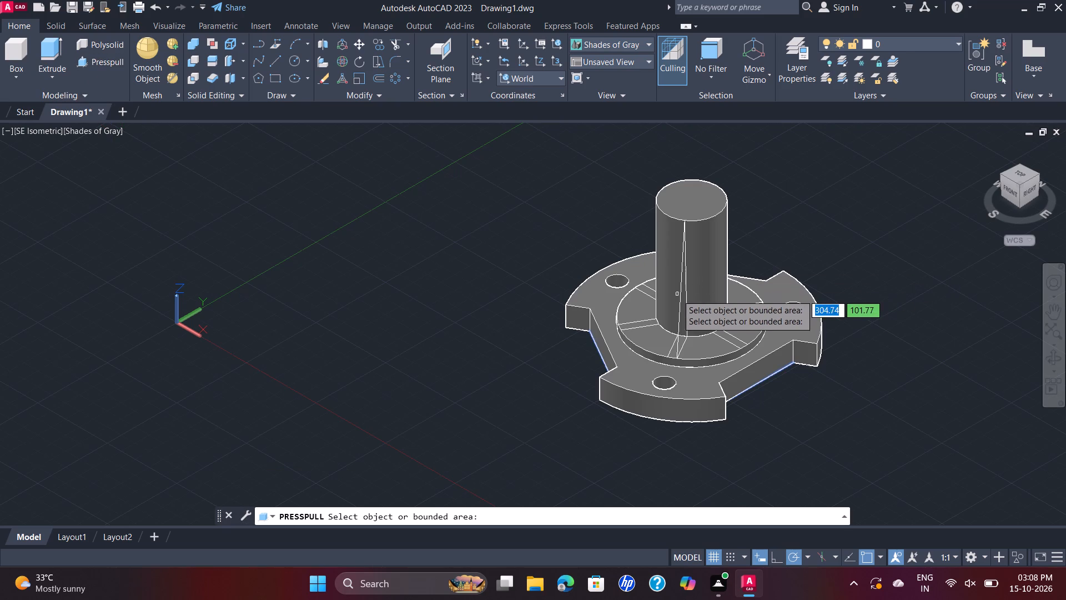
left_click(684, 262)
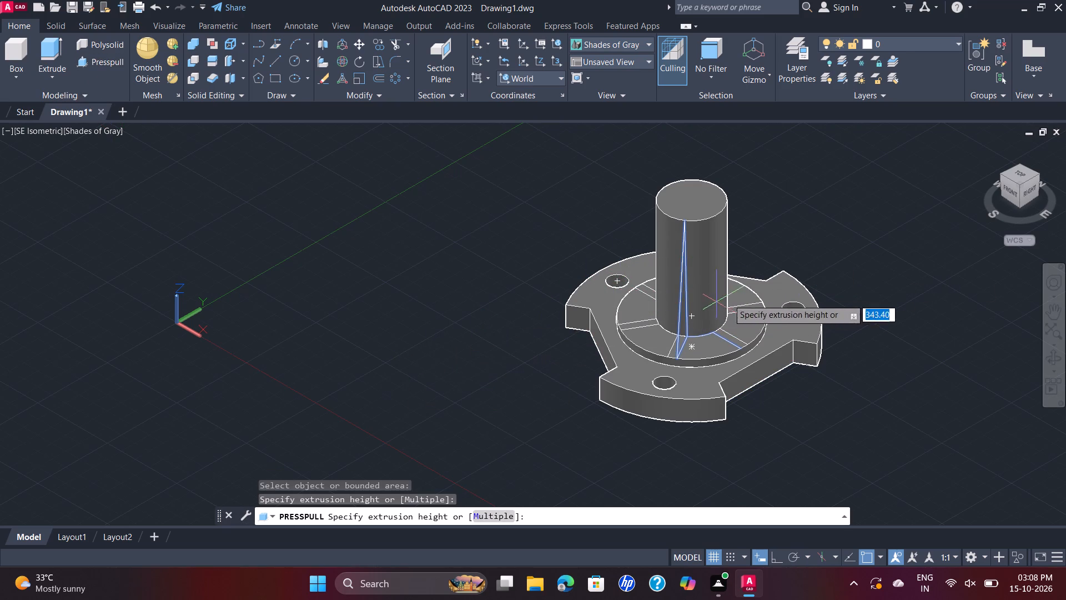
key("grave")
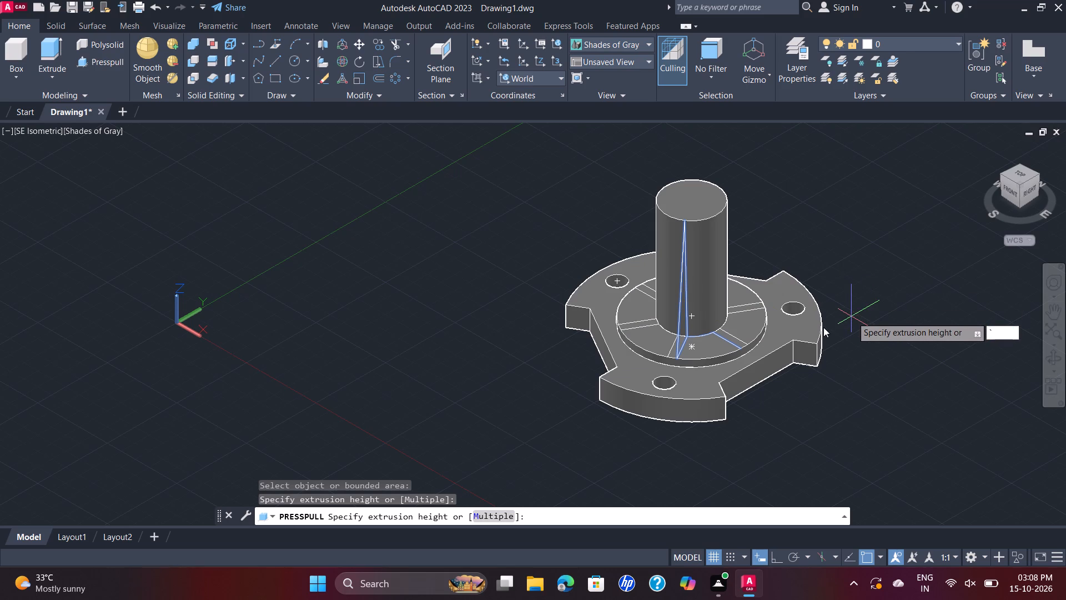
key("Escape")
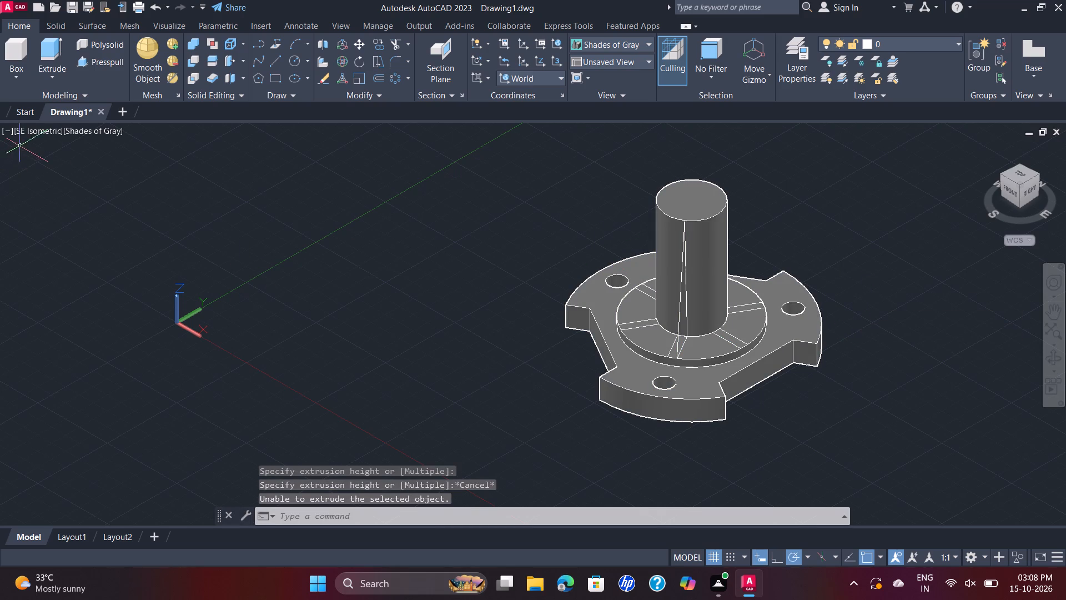
Switch the visual style to 2D Wireframe.
left_click(93, 133)
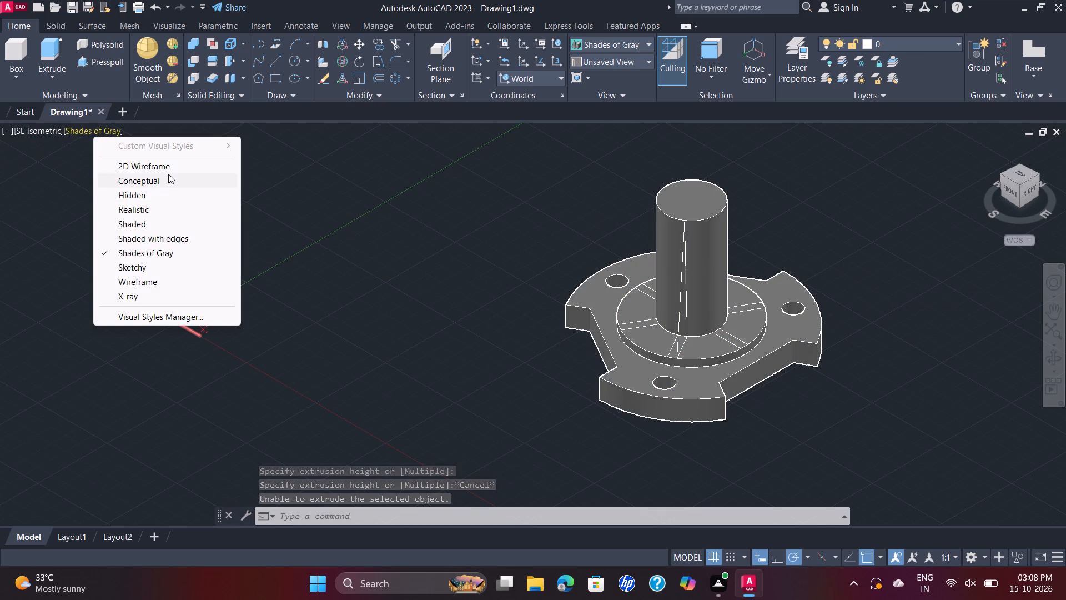
left_click(168, 172)
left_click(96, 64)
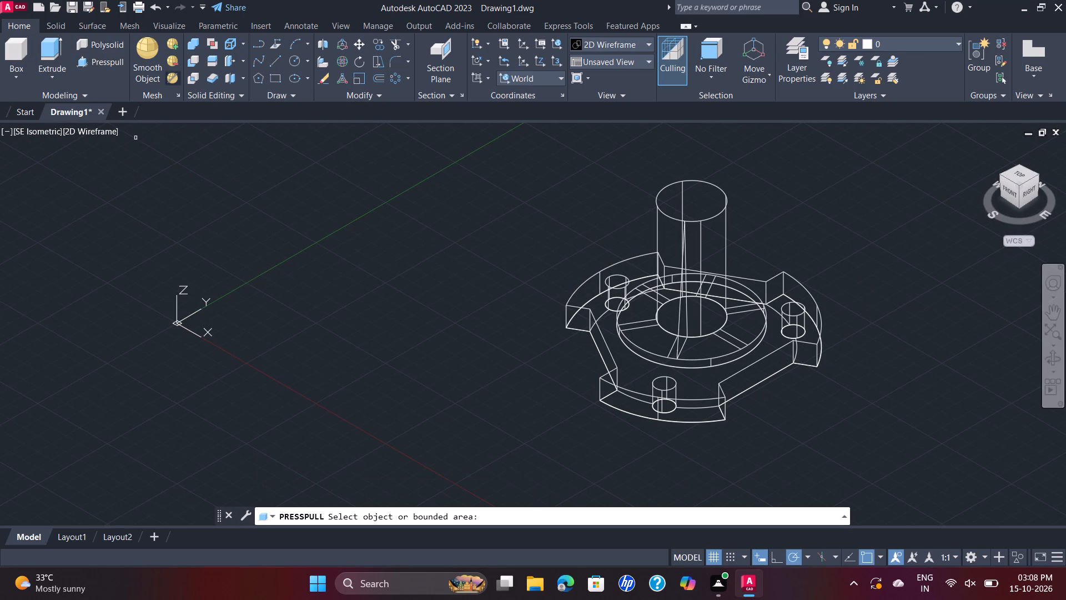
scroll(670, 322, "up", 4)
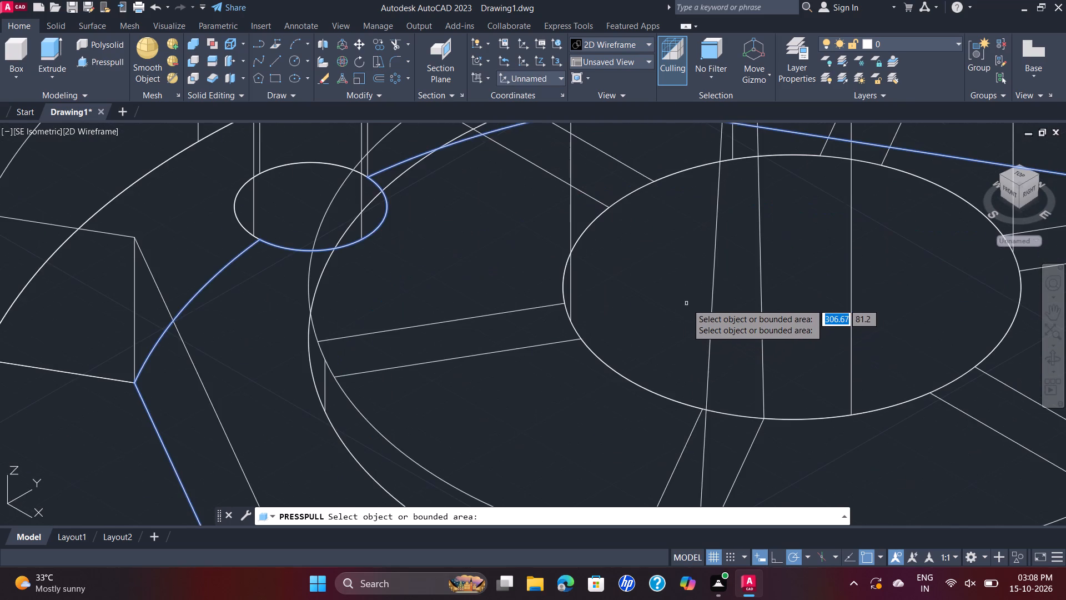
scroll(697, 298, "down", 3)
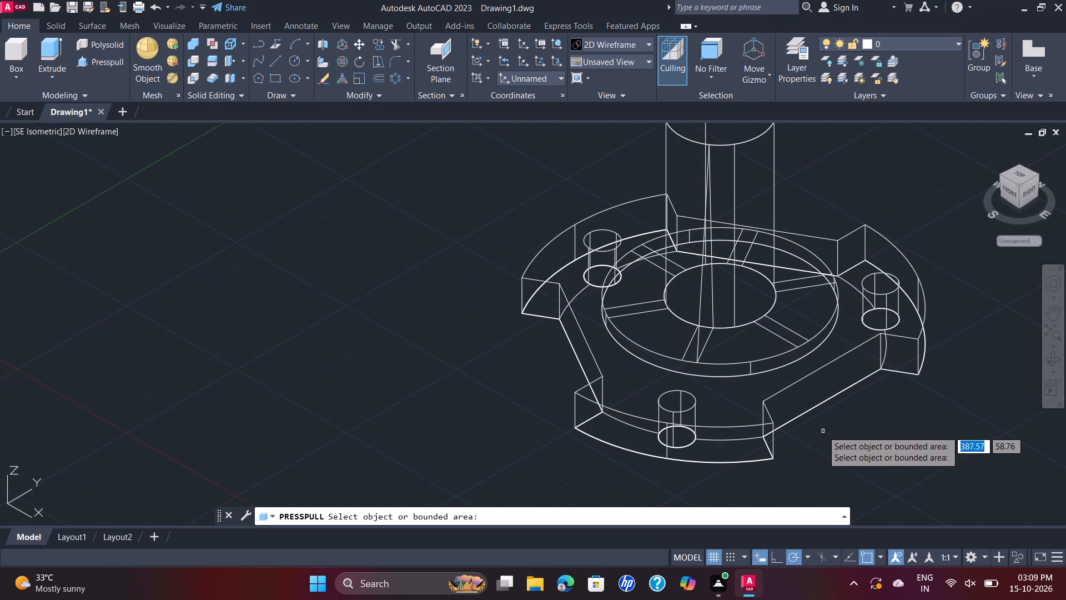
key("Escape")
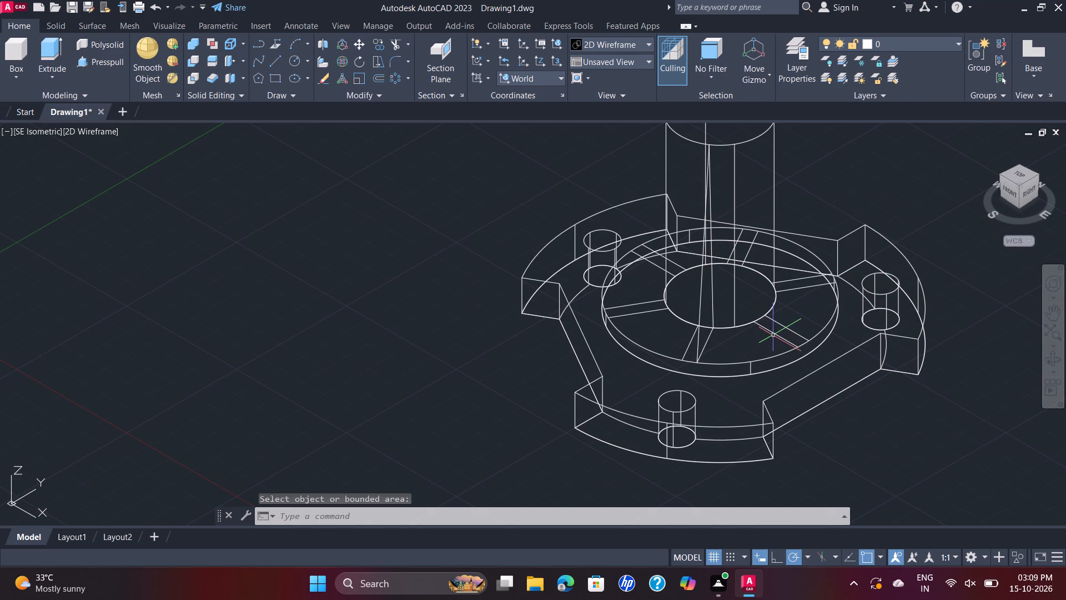
Explode the joined outline beside the cylinder into separate segments.
left_click(773, 335)
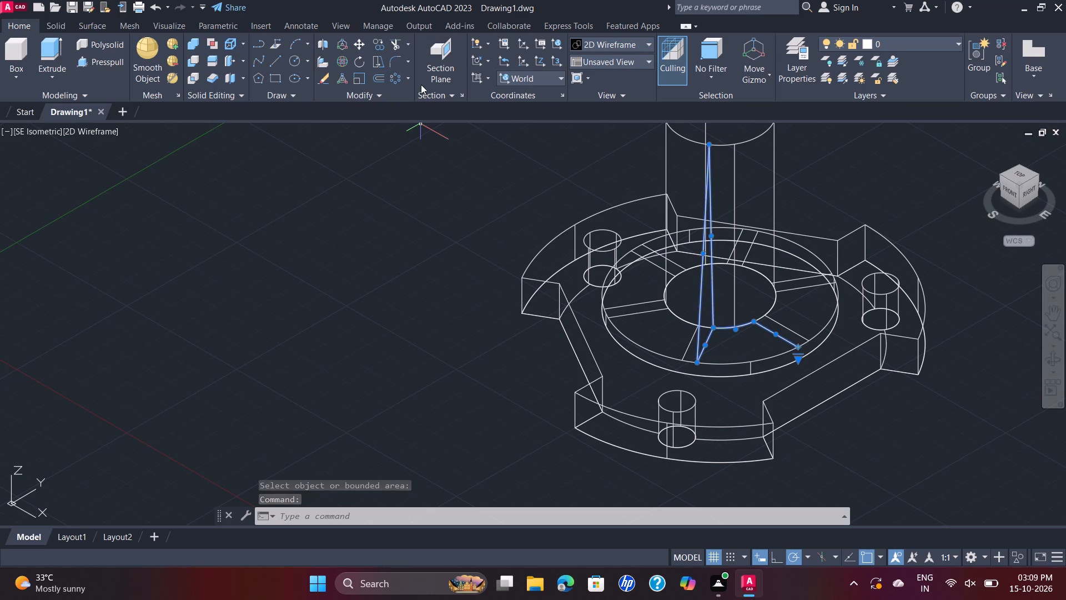
left_click(384, 96)
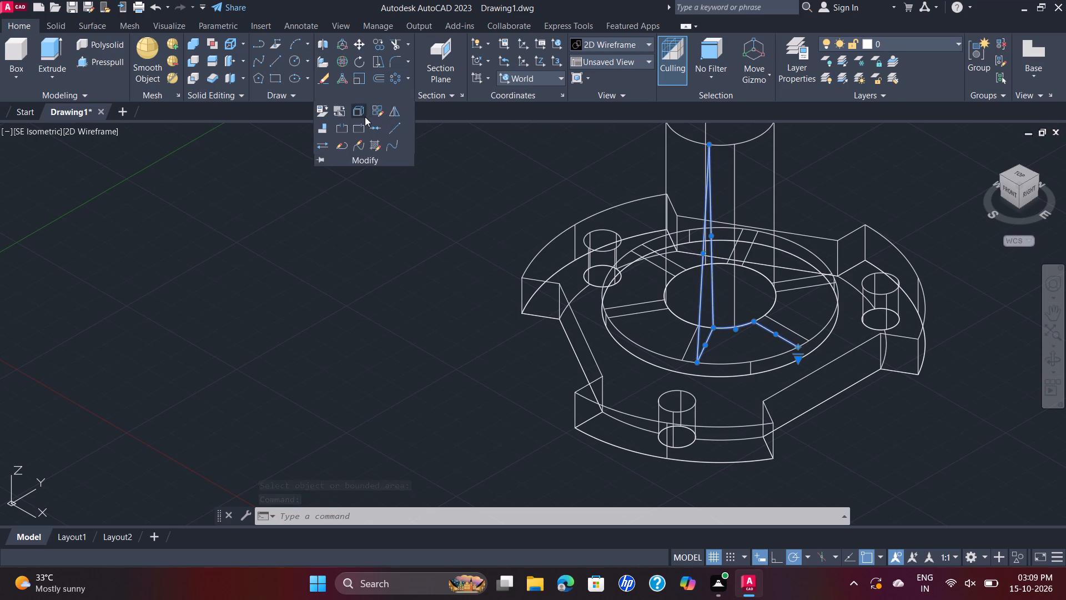
left_click(363, 116)
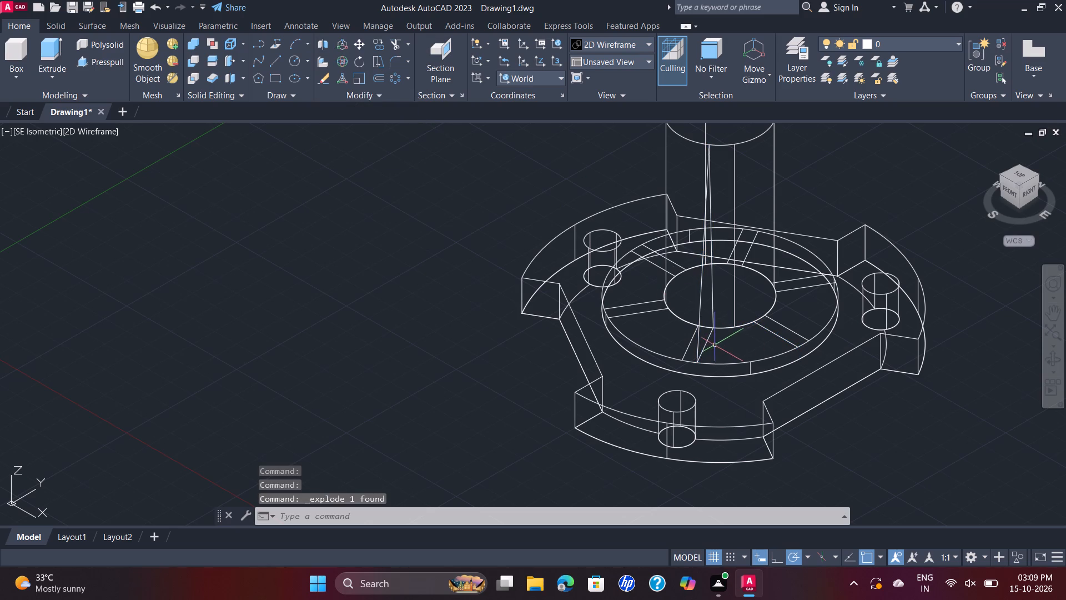
Join the sloping line, the line down the cylinder and the short strip edge at its base into one triangular outline.
left_click(706, 340)
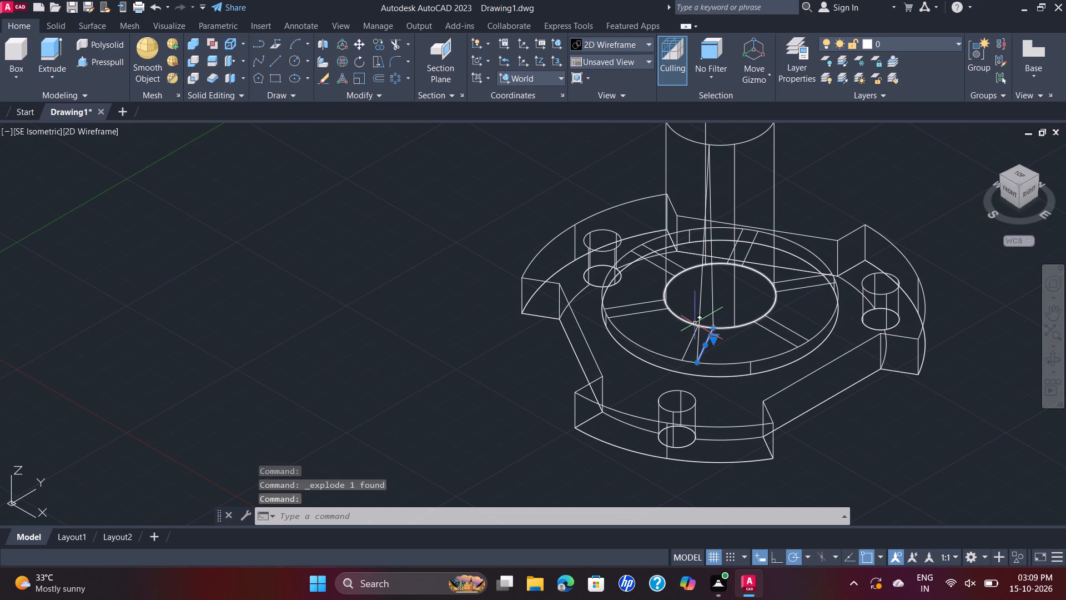
left_click(700, 306)
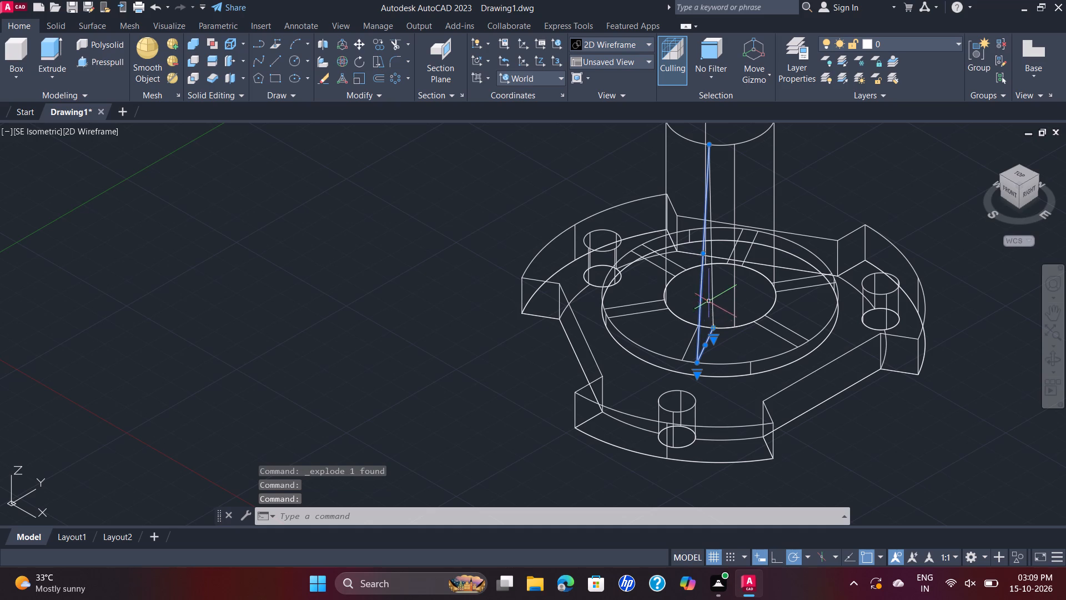
left_click(713, 297)
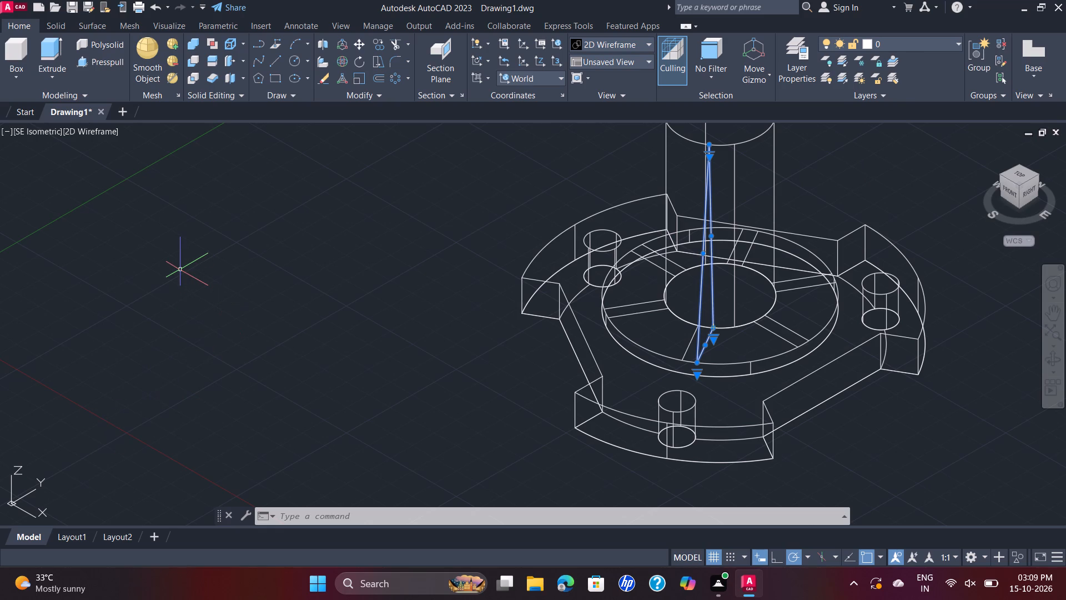
key("j")
key("Return")
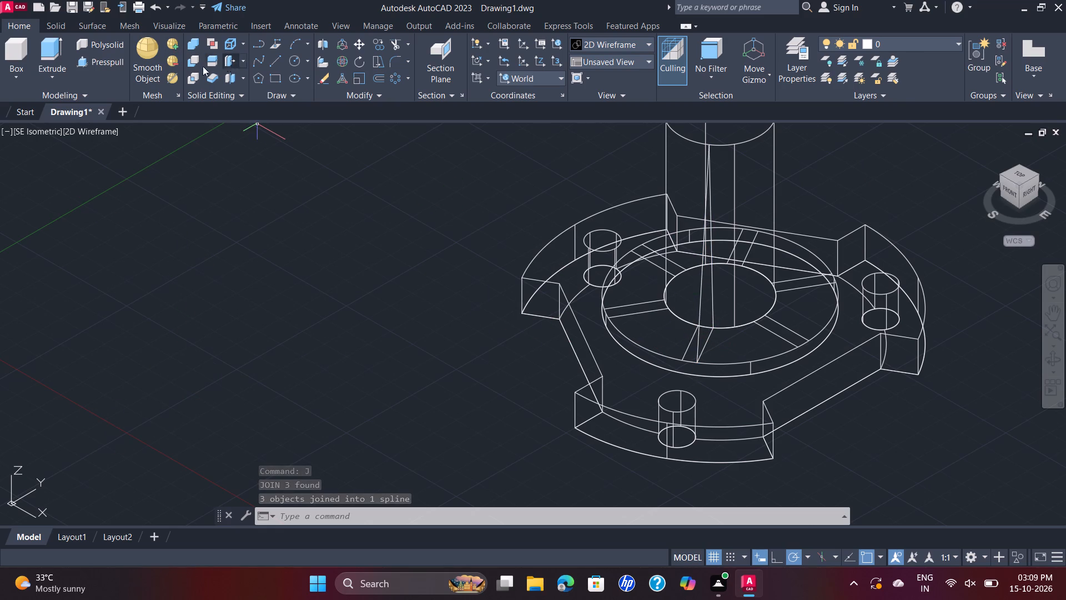
Presspull the triangular outline across the front strip's width to the strip's opposite outer corner, forming a solid rib.
left_click(109, 59)
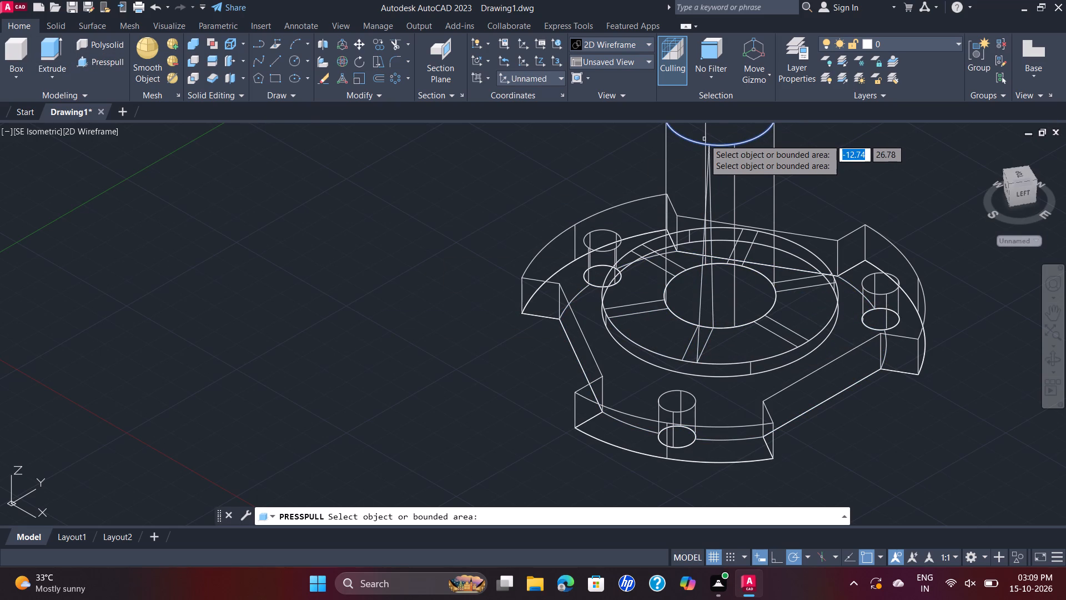
left_click(707, 156)
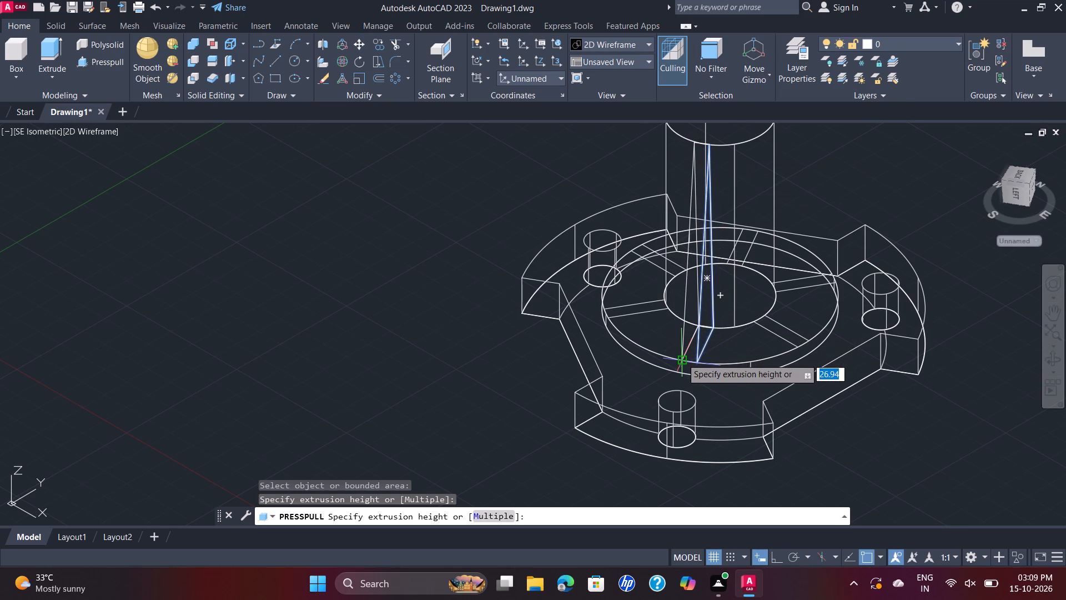
scroll(682, 359, "up", 2)
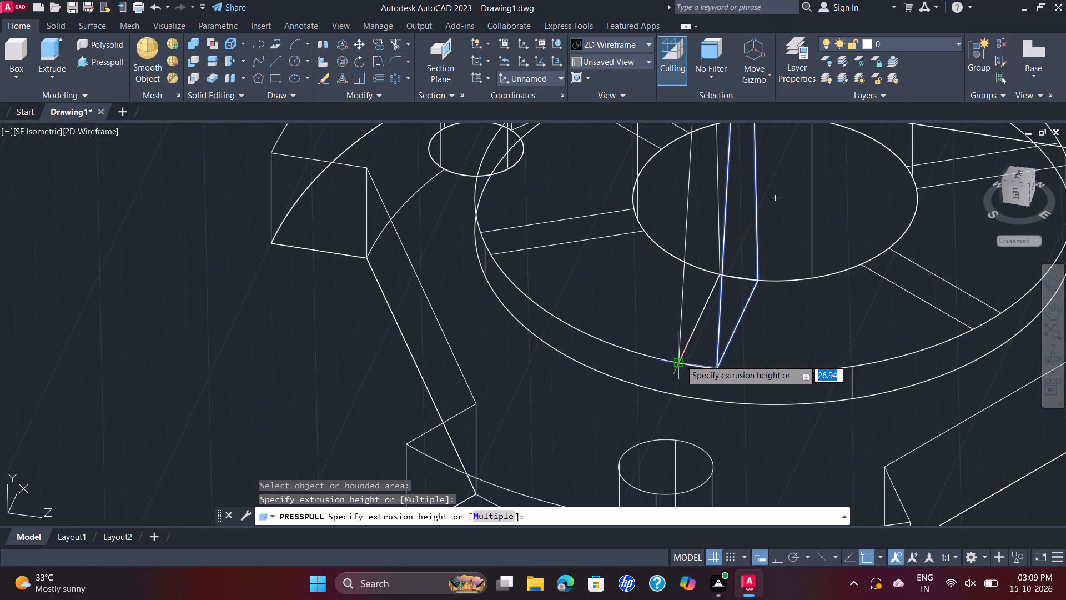
scroll(680, 359, "up", 2)
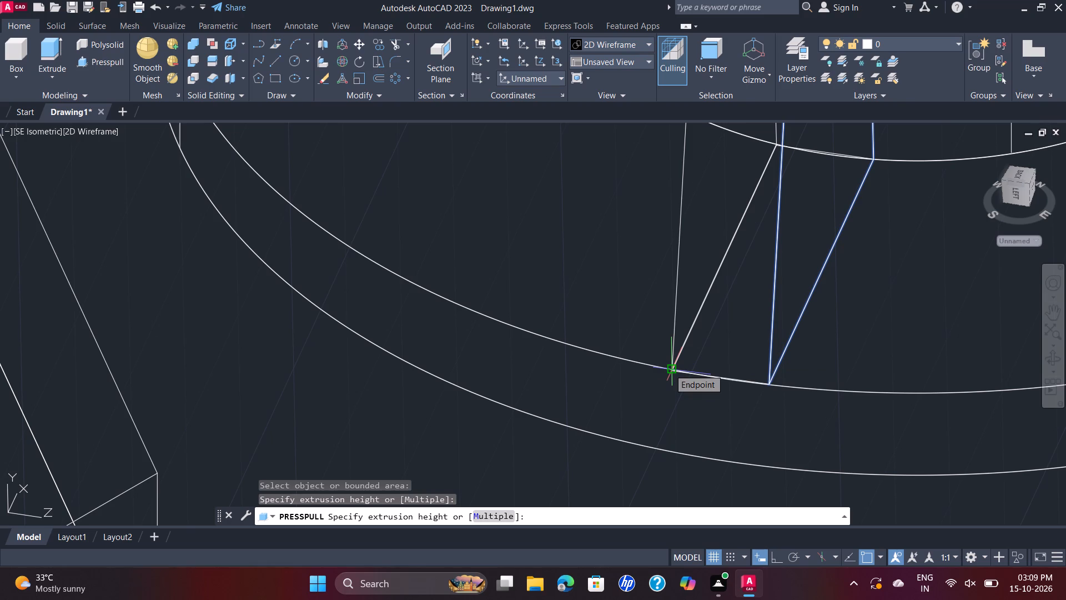
left_click(669, 369)
scroll(182, 509, "down", 2)
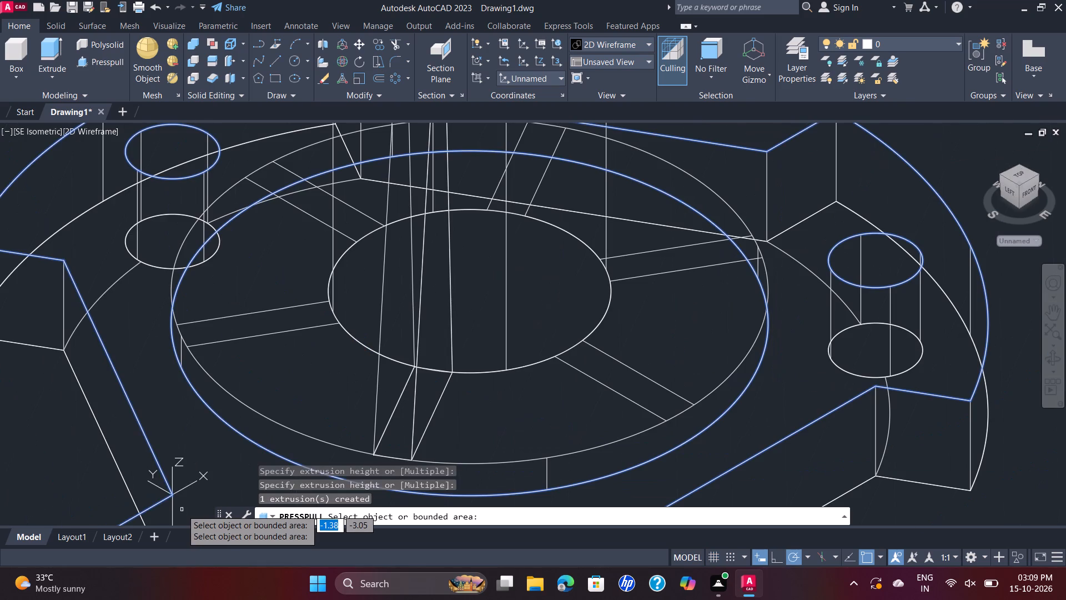
key("Escape")
Switch the visual style to Shades of Gray.
scroll(320, 295, "down", 2)
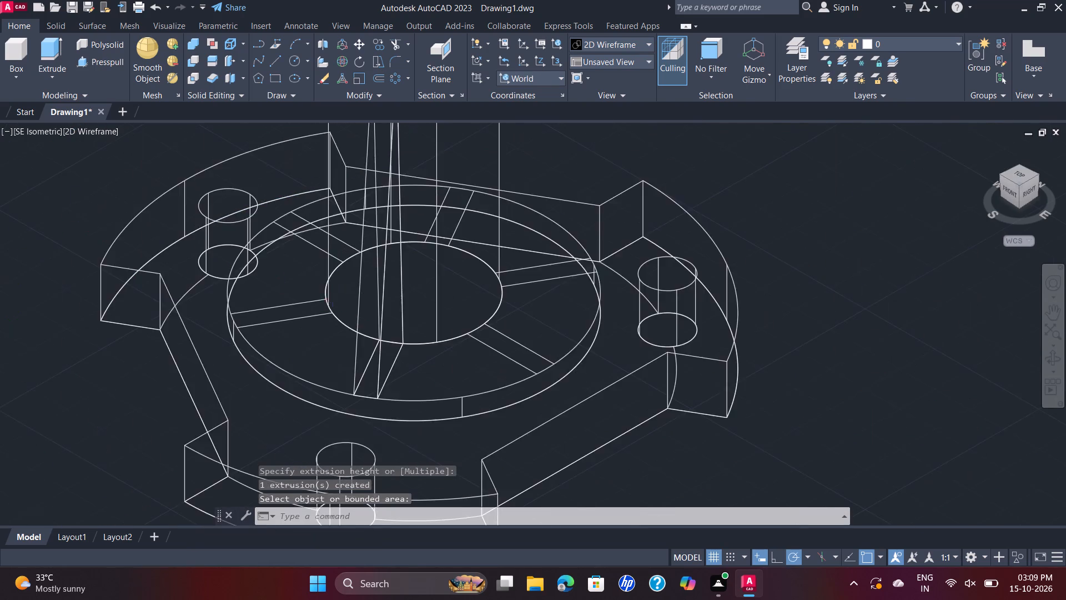
left_click(87, 135)
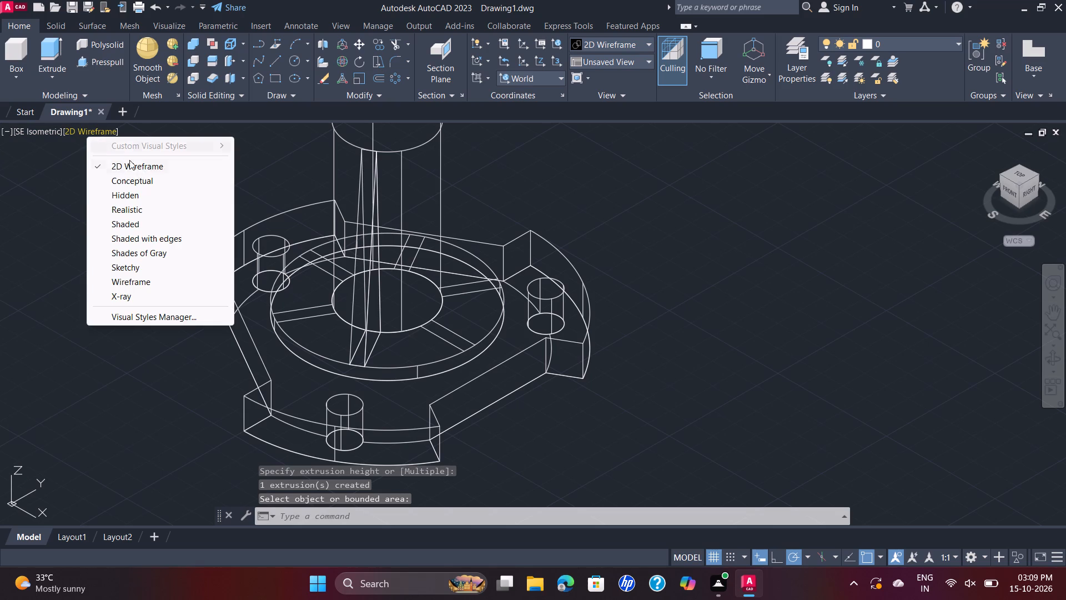
left_click(168, 254)
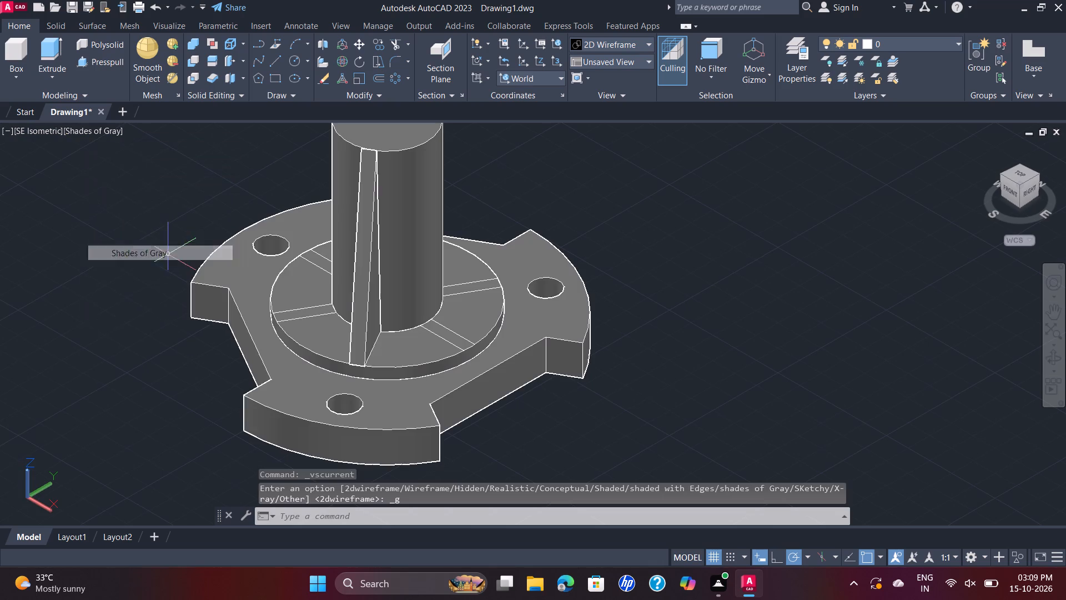
Create a polar array of the triangular rib about the centre of the cylinder's top face, with 6 items over 360 degrees.
middle_click_drag(376, 274, 455, 282)
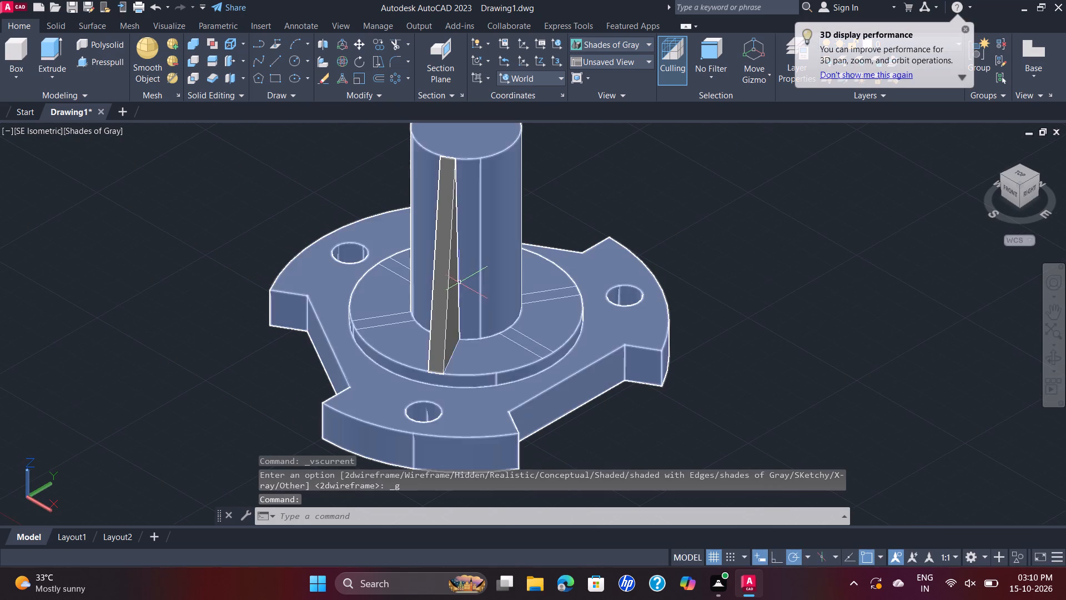
left_click(450, 293)
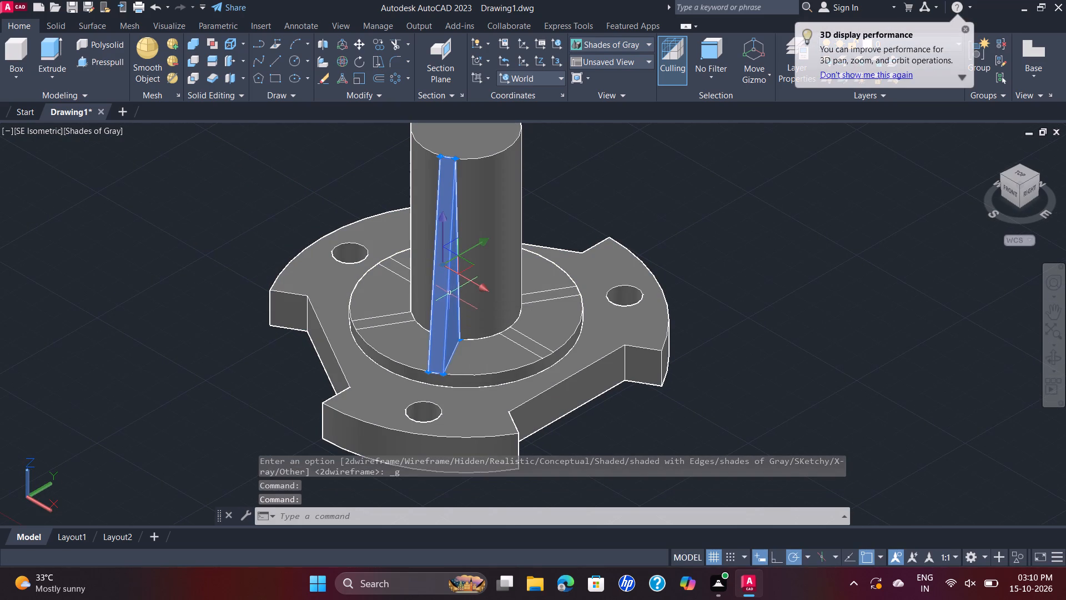
left_click(394, 79)
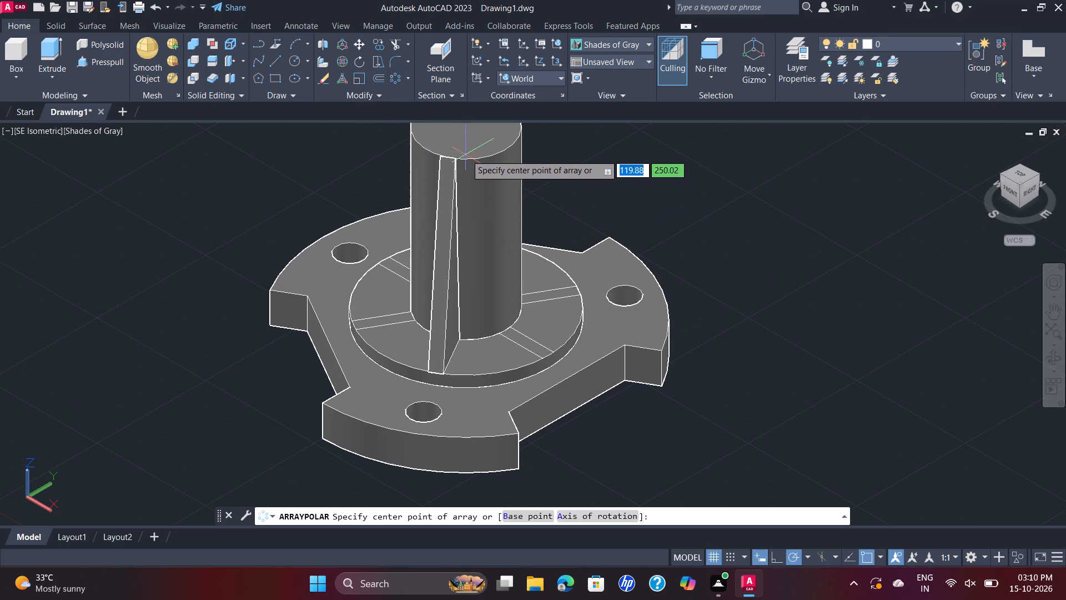
middle_click_drag(467, 141, 476, 207)
left_click(472, 196)
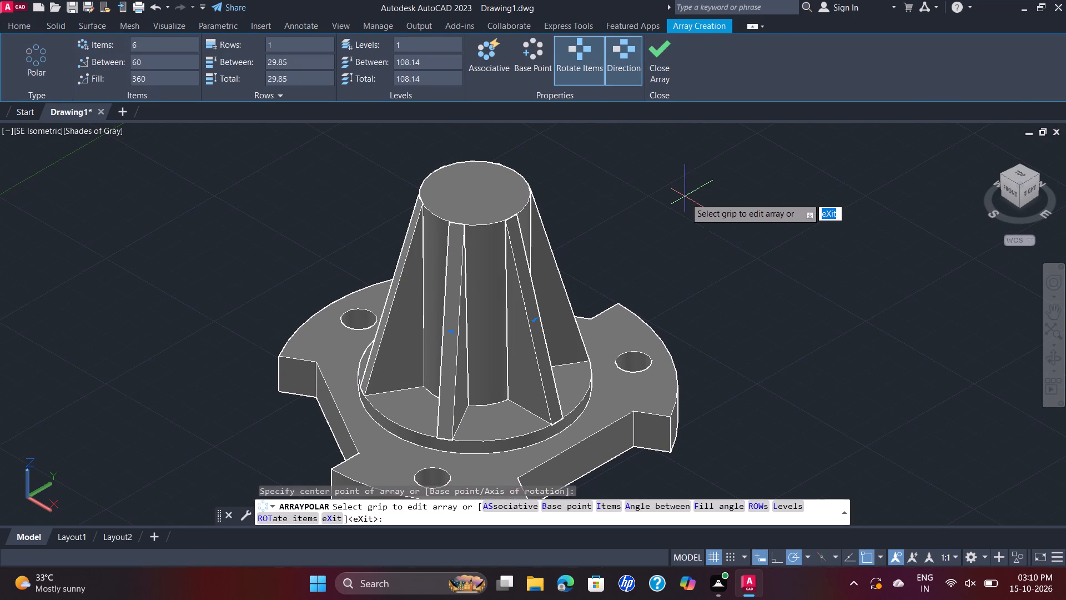
left_click(678, 249)
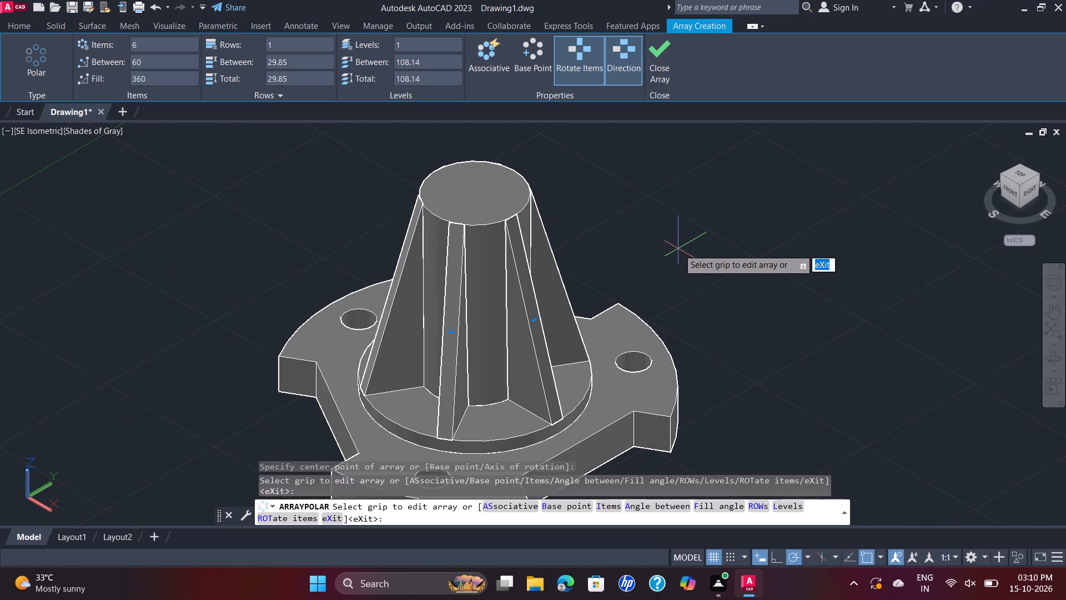
key("Escape")
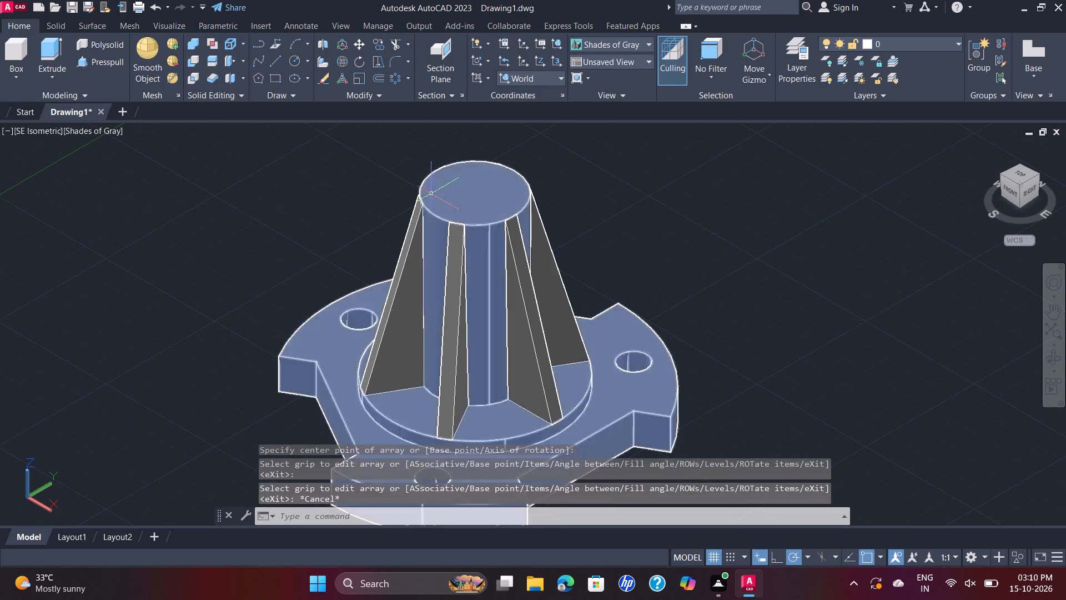
Inspect the ribbed part from above and from an angled view, and restore the SE Isometric view.
scroll(471, 212, "up", 1)
scroll(541, 291, "down", 2)
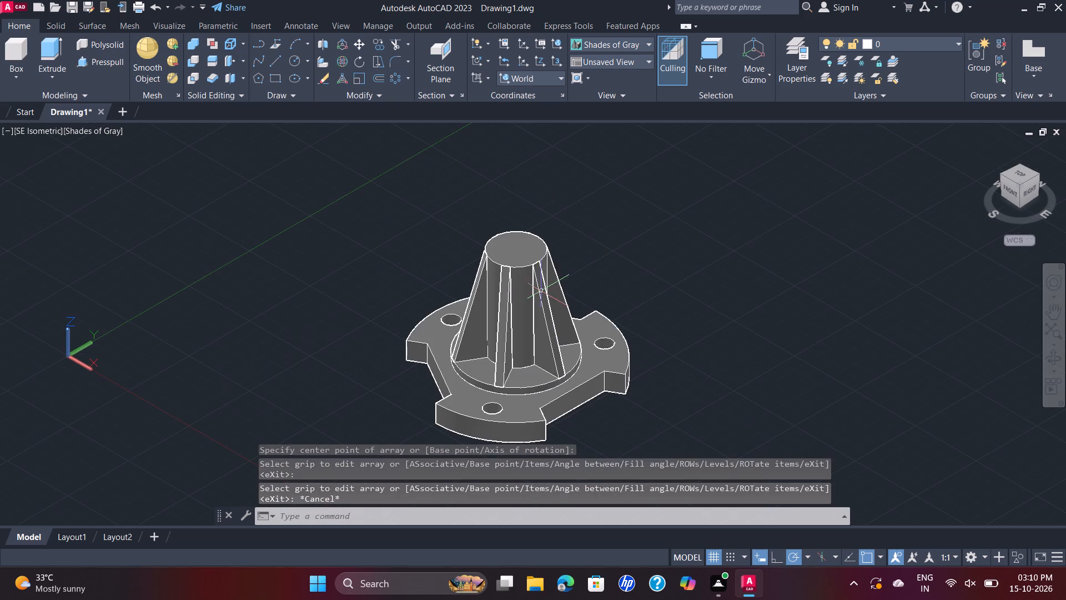
middle_click_drag(656, 273, 656, 304, "shift")
scroll(660, 283, "down", 1, "shift")
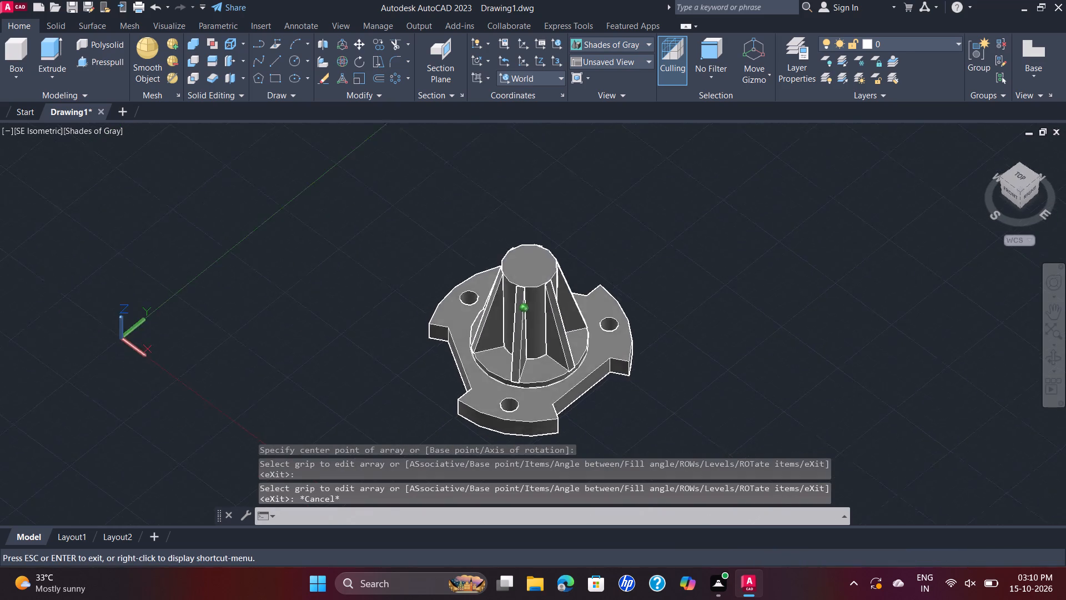
middle_click_drag(656, 304, 558, 379, "shift")
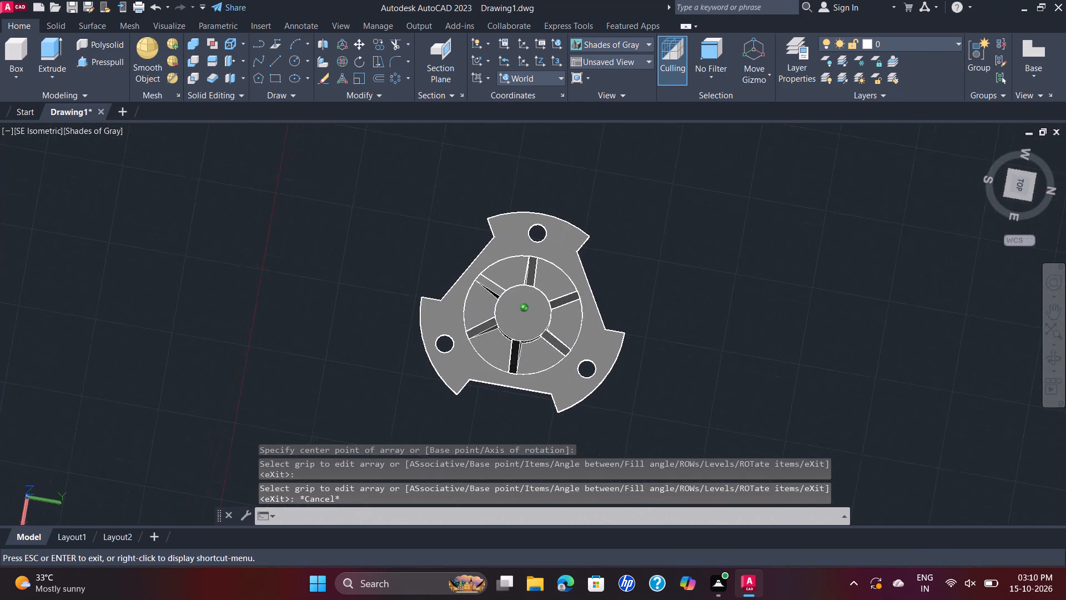
middle_click_drag(558, 379, 587, 384, "shift")
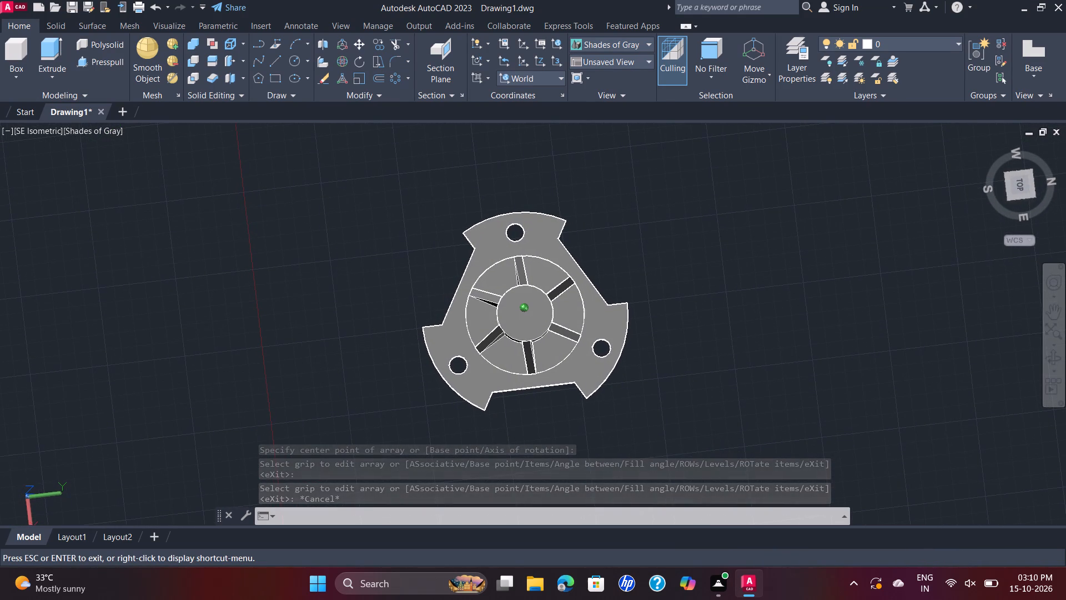
middle_click_drag(587, 384, 589, 383, "shift")
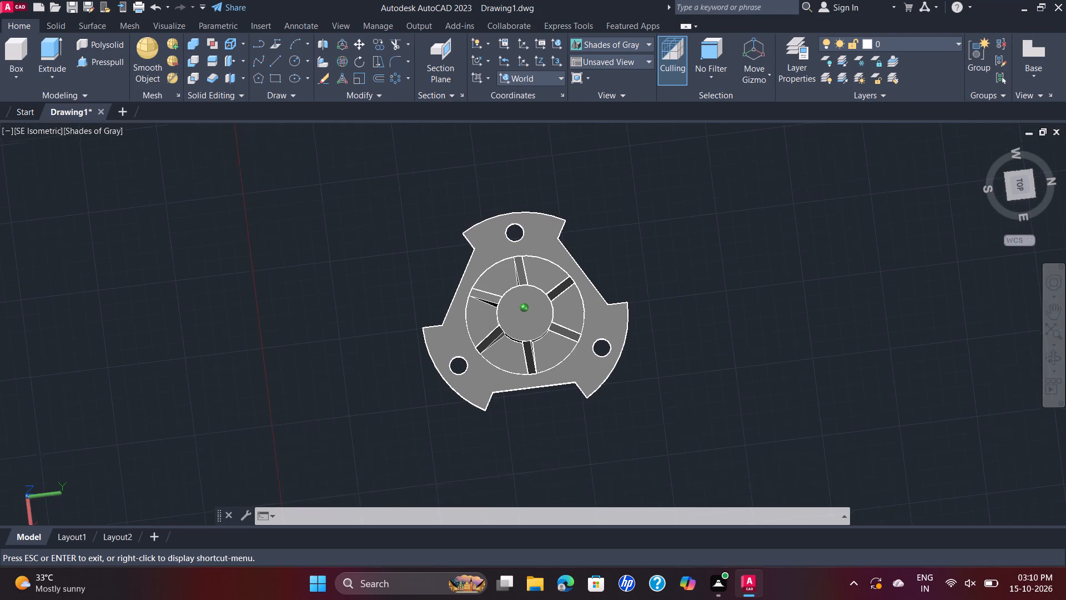
middle_click_drag(589, 383, 585, 334, "shift")
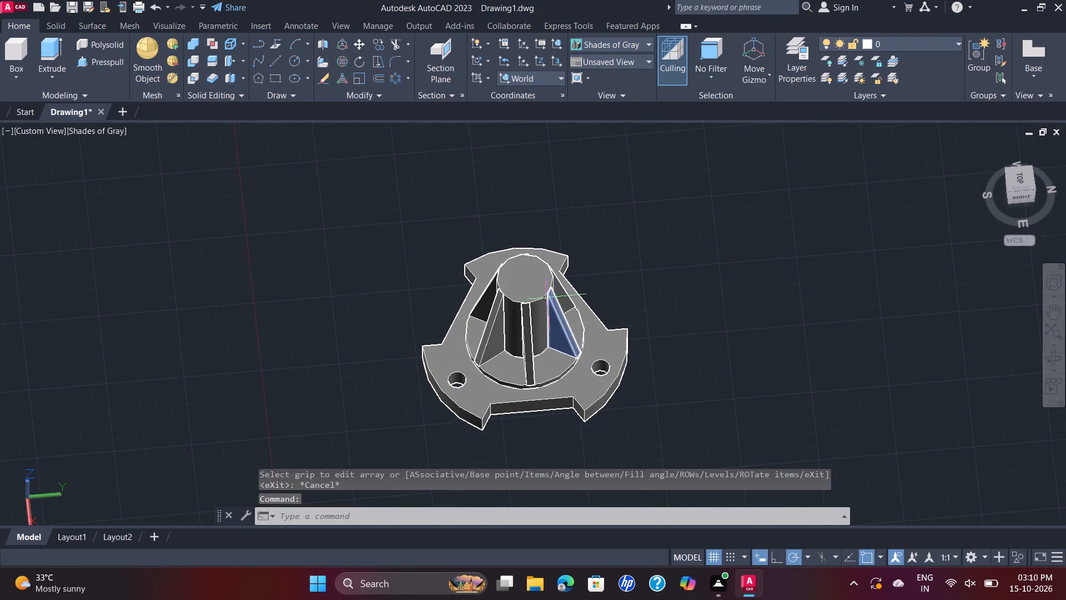
left_click(54, 132)
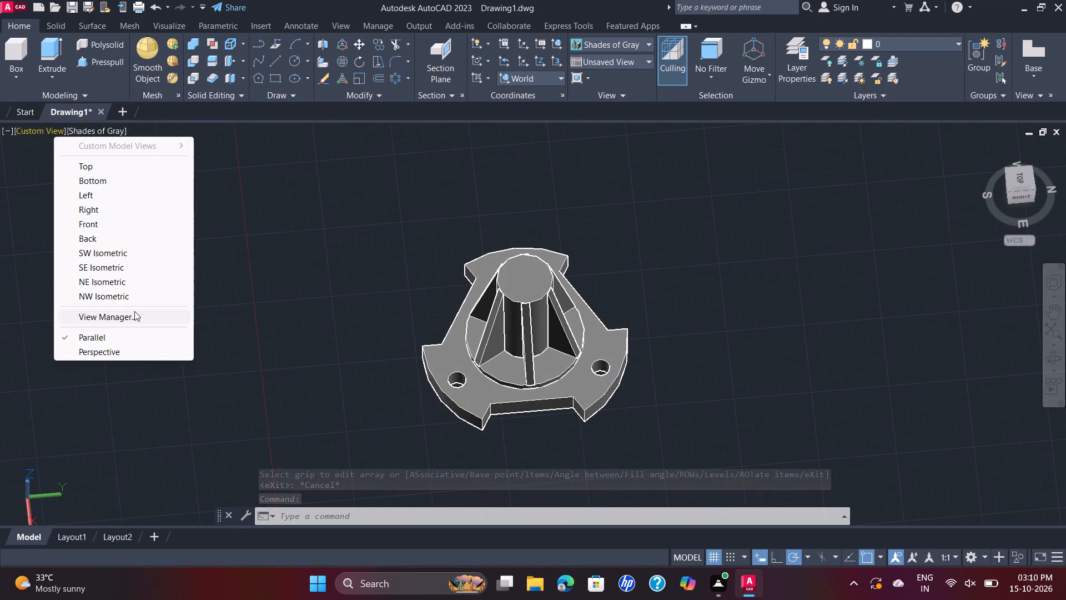
left_click(127, 265)
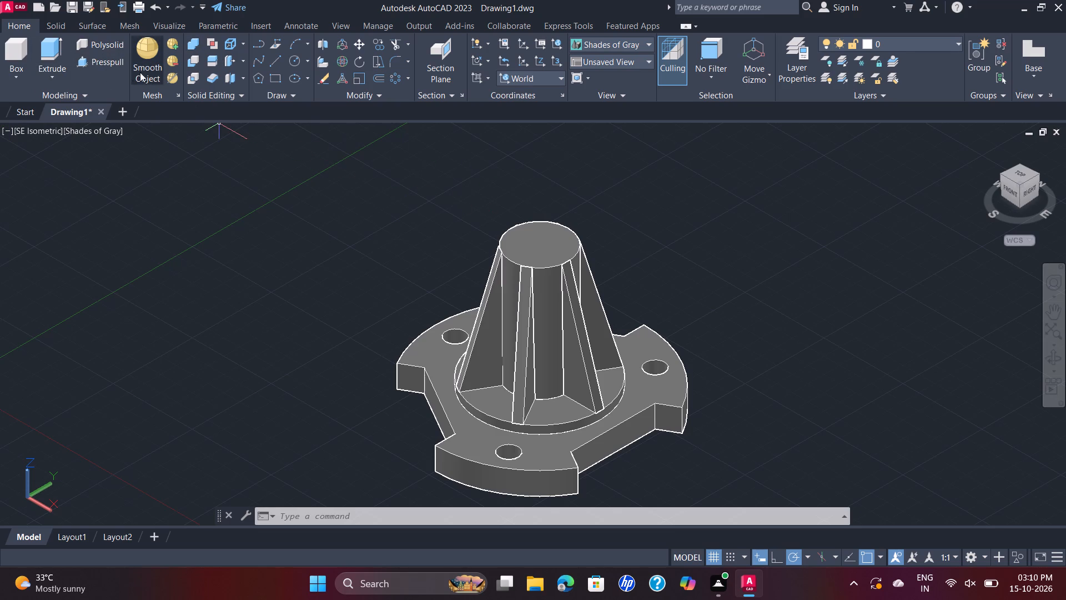
Draw a 2 mm line from a front rib's upper corner on the cylinder's top edge towards the top face's centre.
left_click(274, 63)
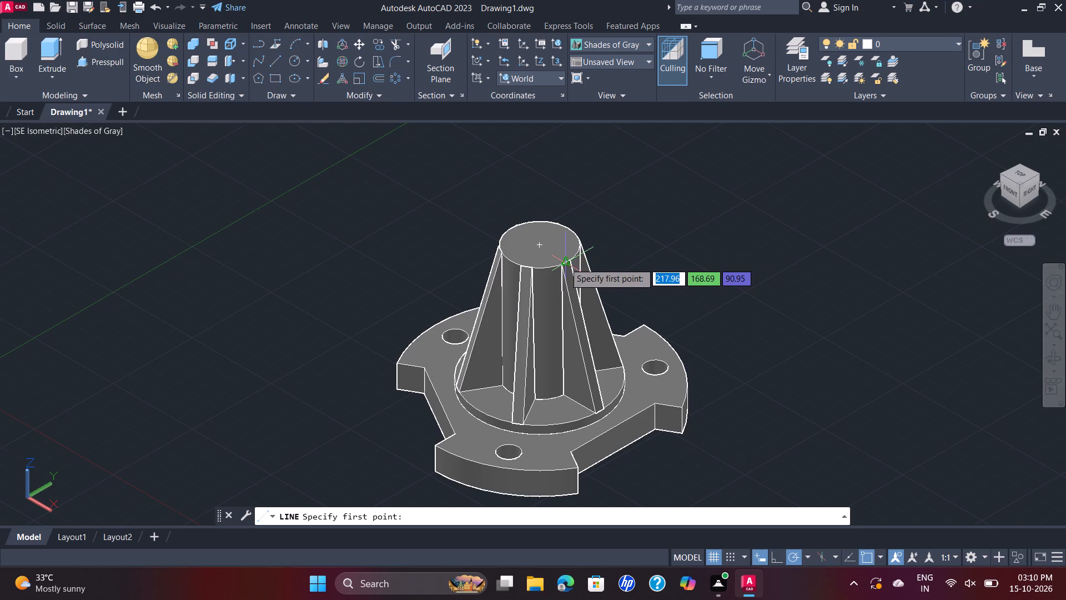
scroll(565, 263, "up", 2)
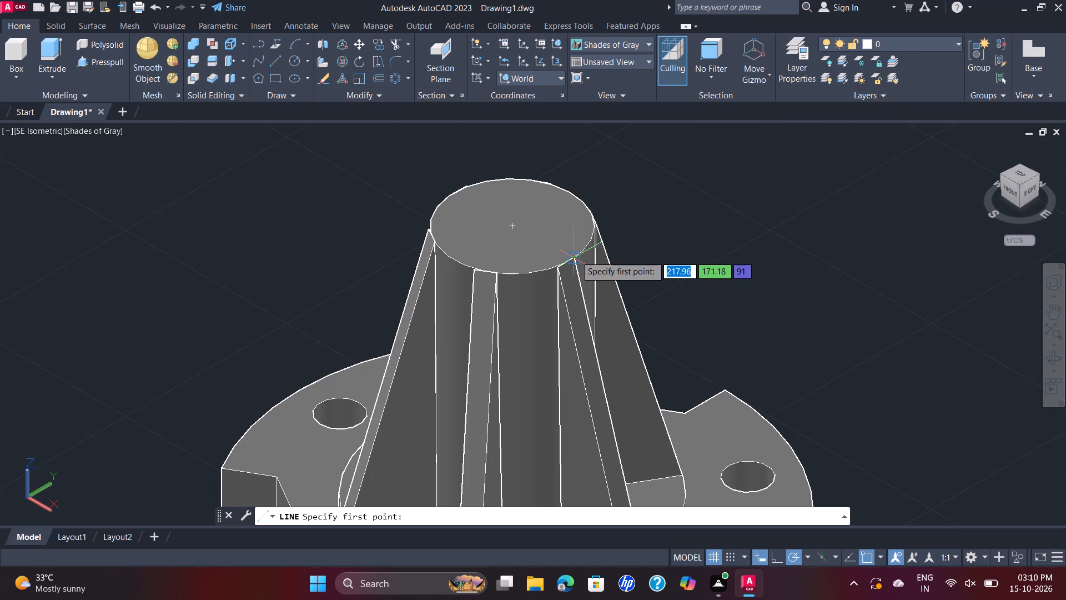
left_click(576, 256)
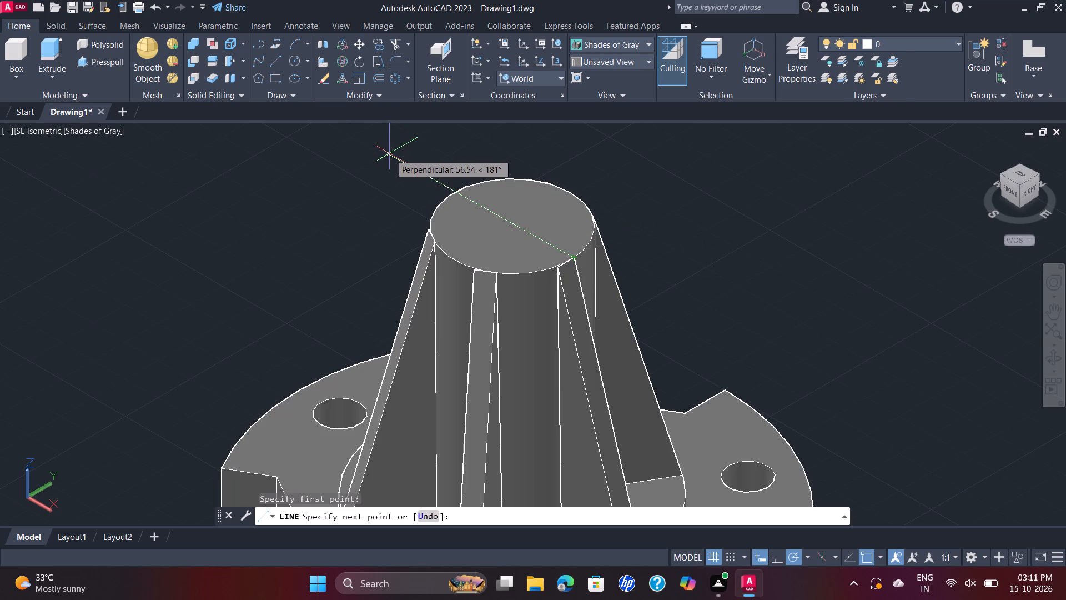
key("2")
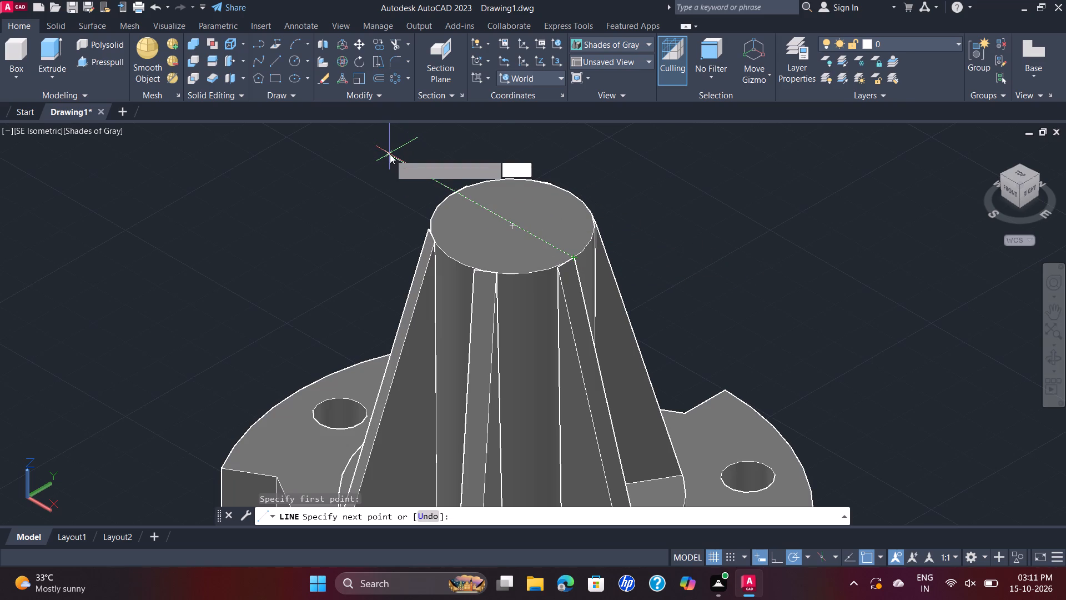
key("Return")
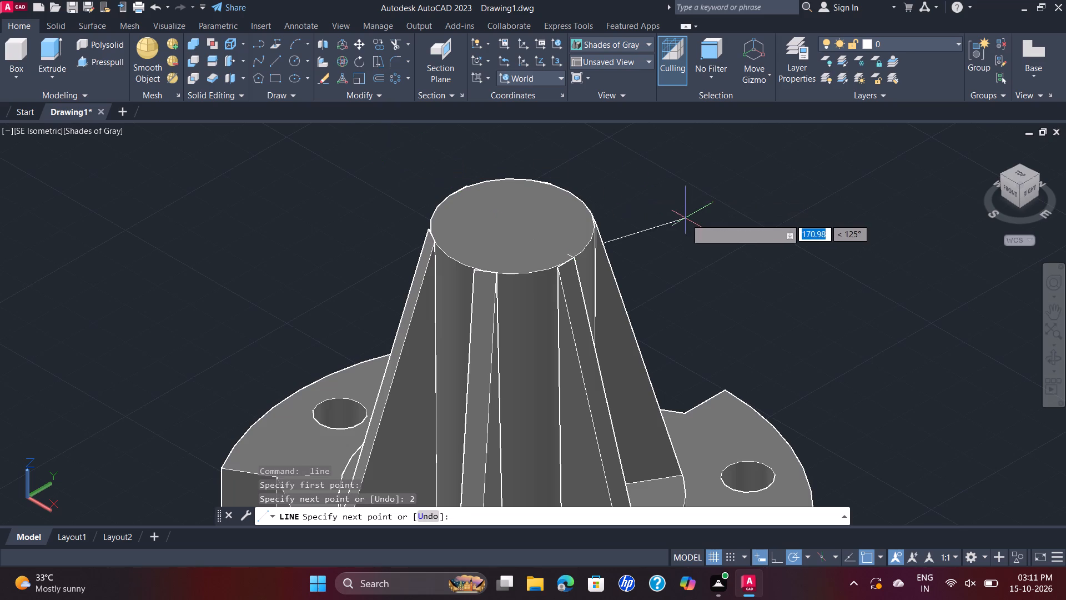
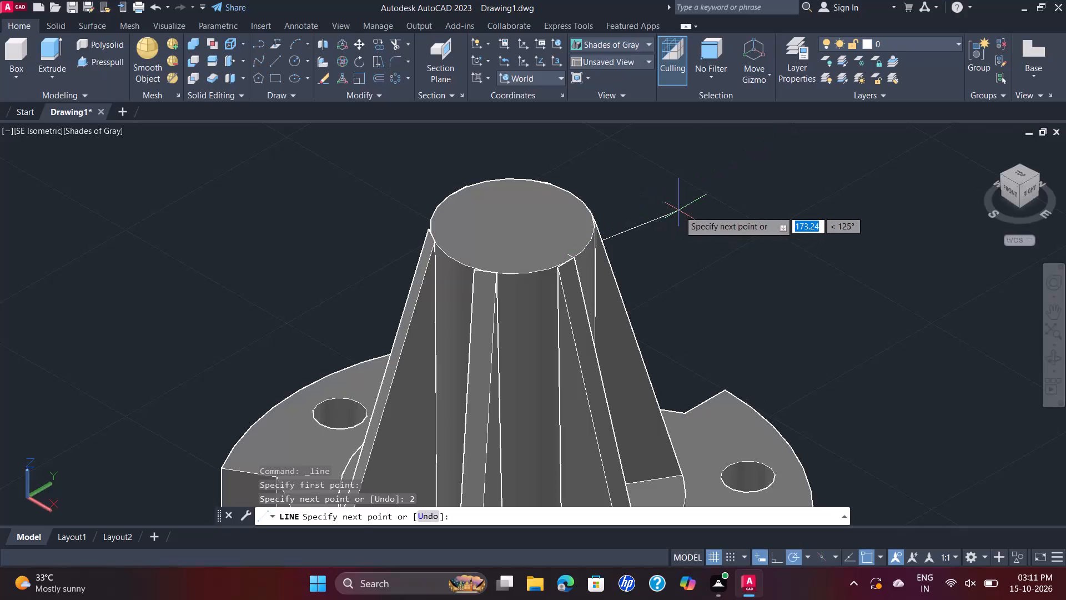
Draw a 25 mm diameter circle in the empty space beside the cylinder's top.
key("Escape")
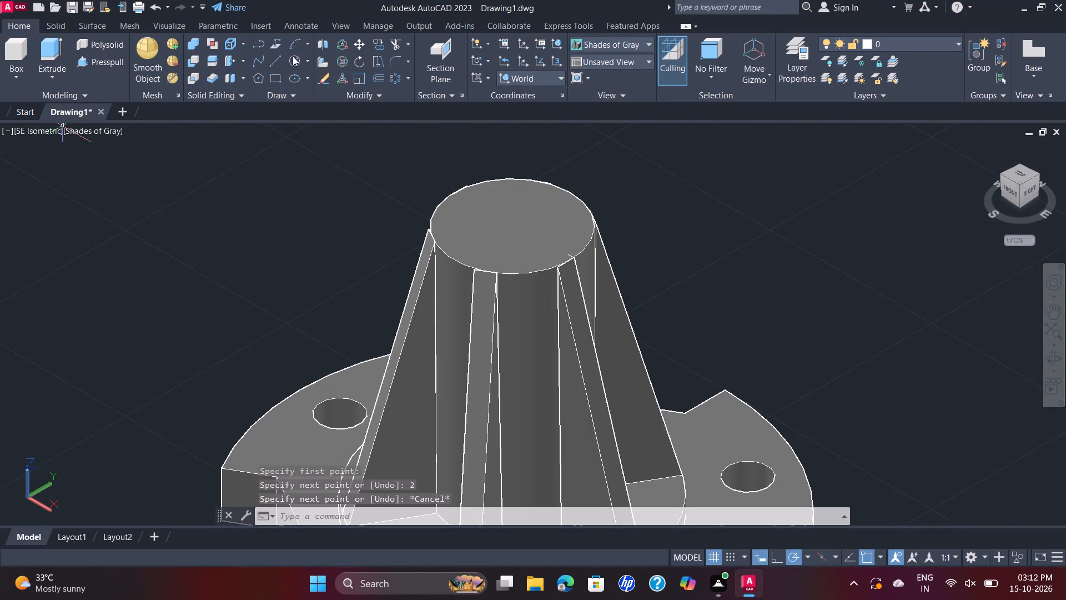
left_click(299, 57)
left_click(821, 209)
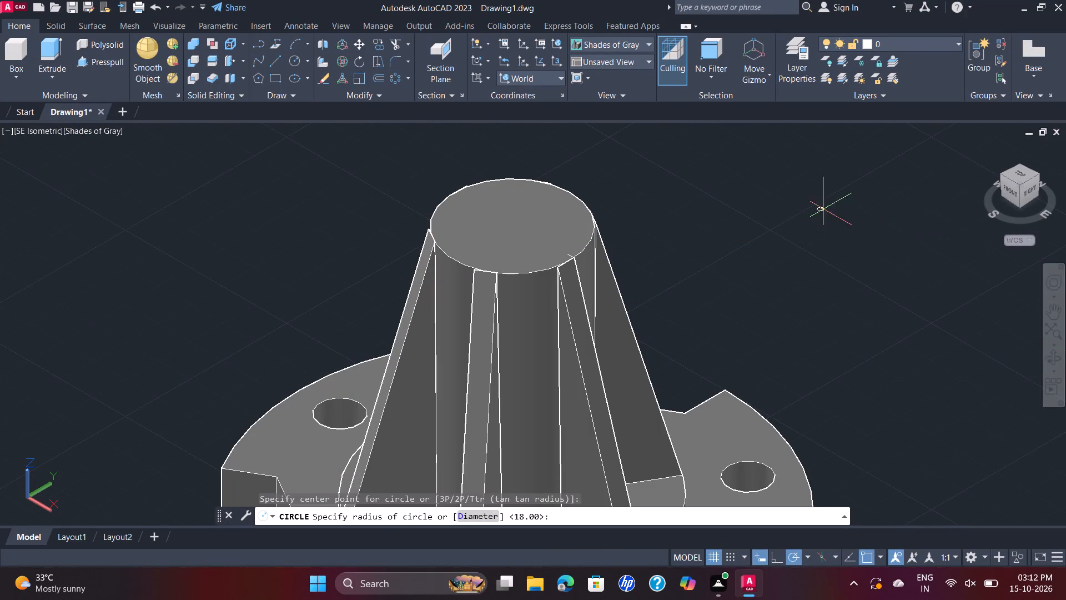
key("d")
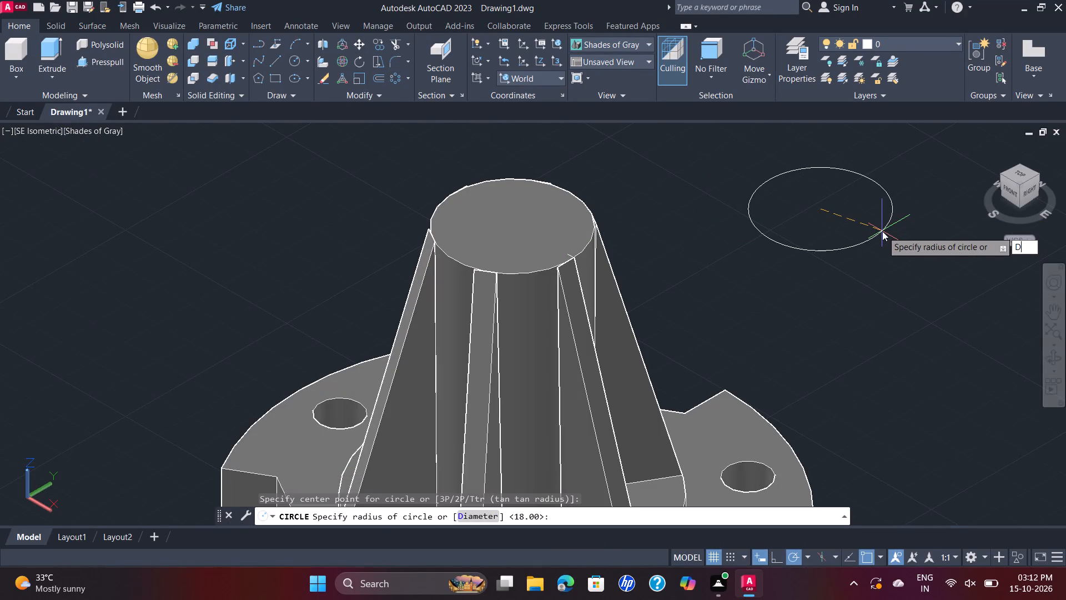
key("Return")
key("2")
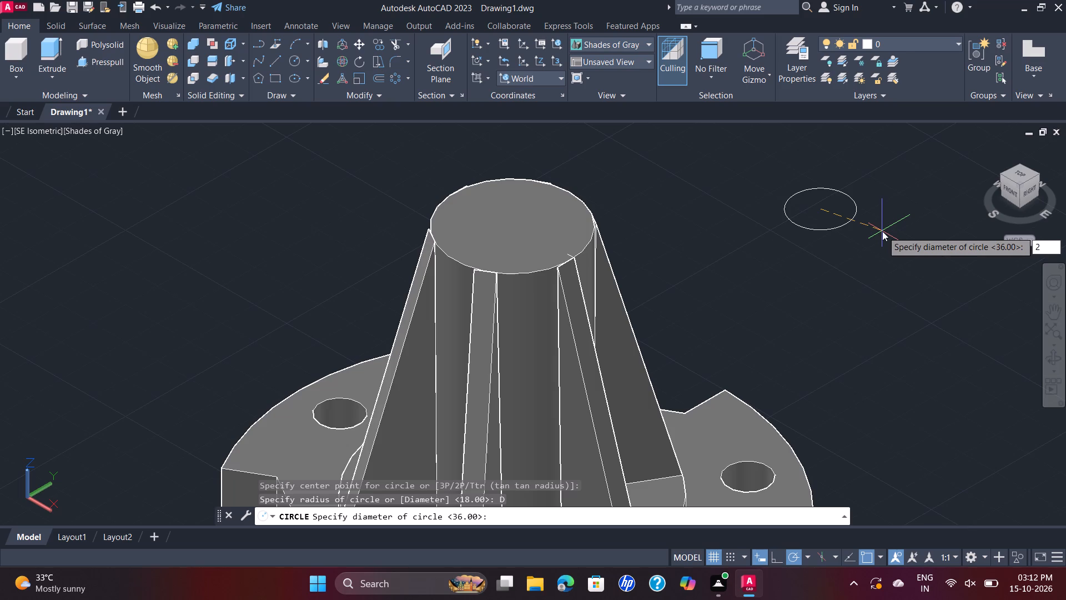
key("5")
key("Return")
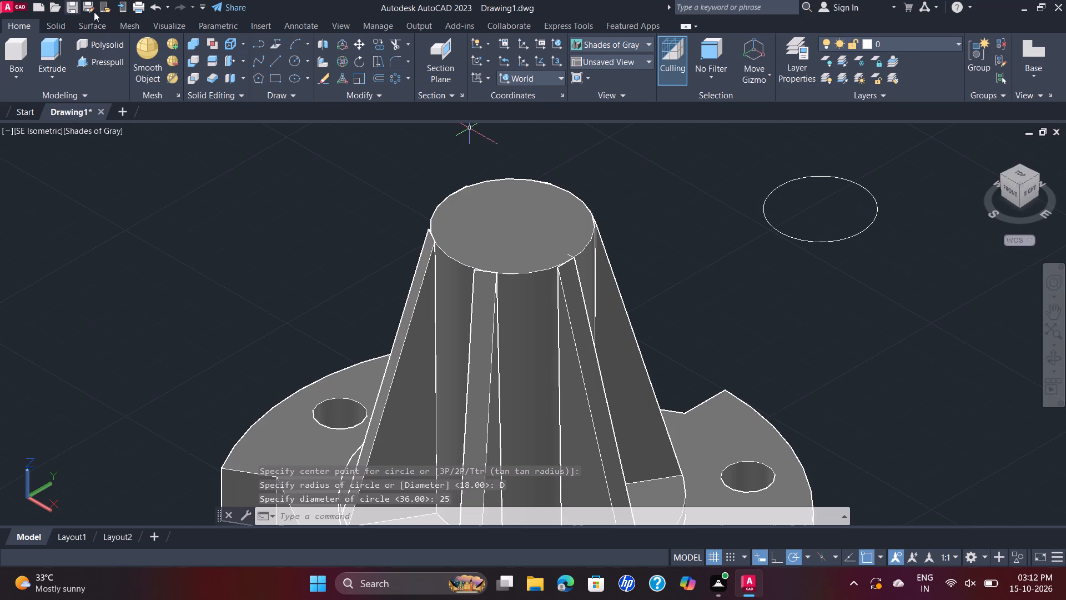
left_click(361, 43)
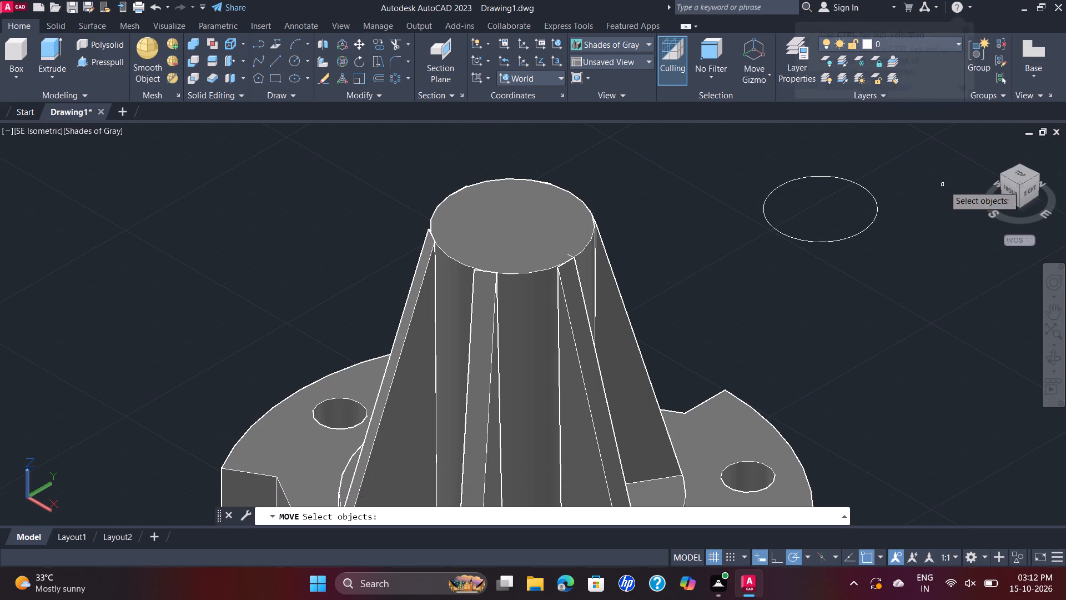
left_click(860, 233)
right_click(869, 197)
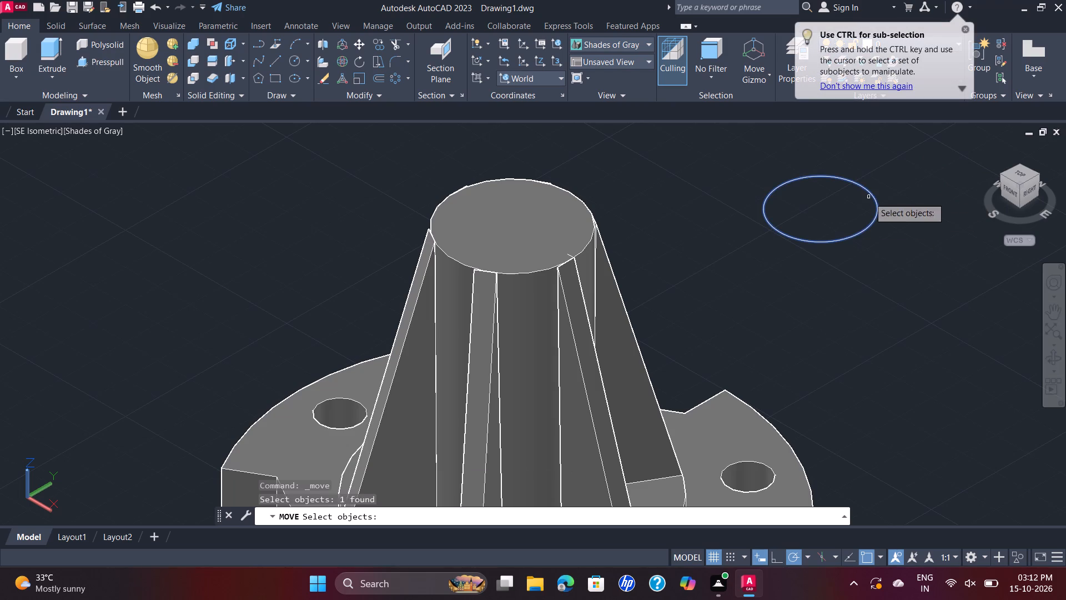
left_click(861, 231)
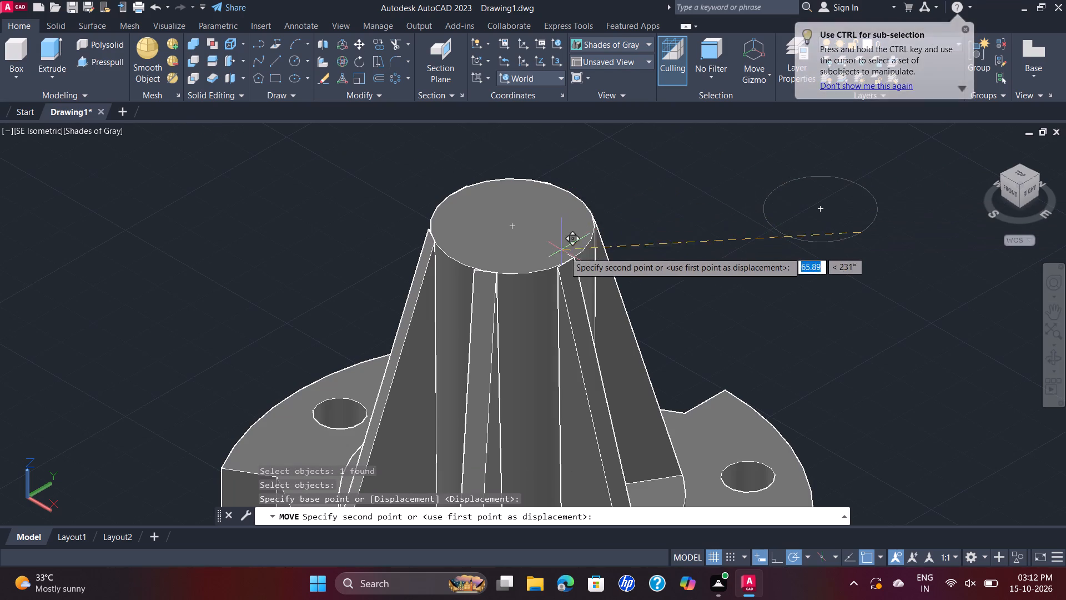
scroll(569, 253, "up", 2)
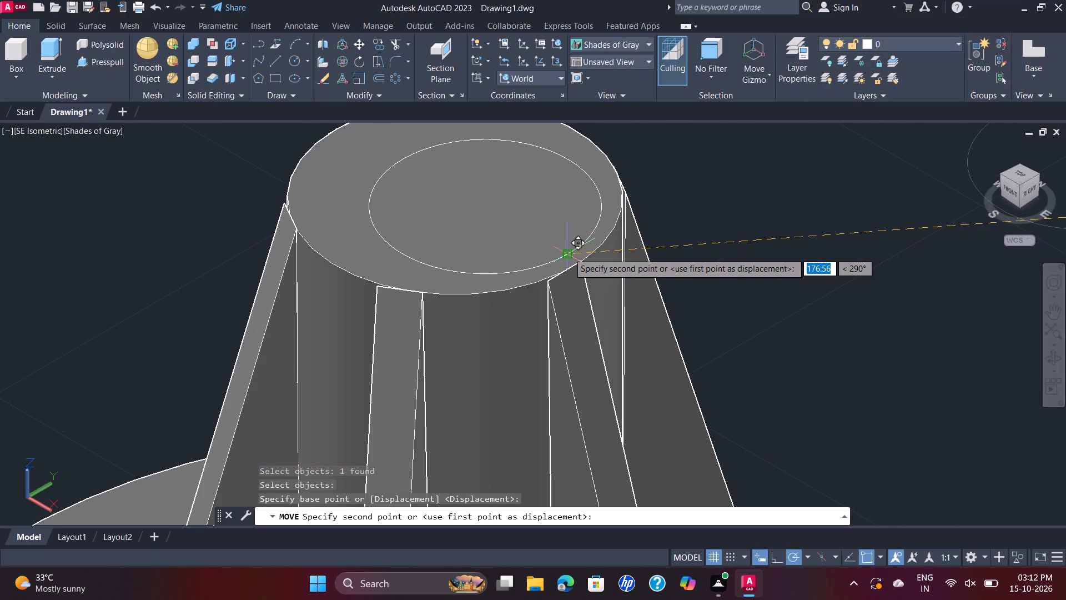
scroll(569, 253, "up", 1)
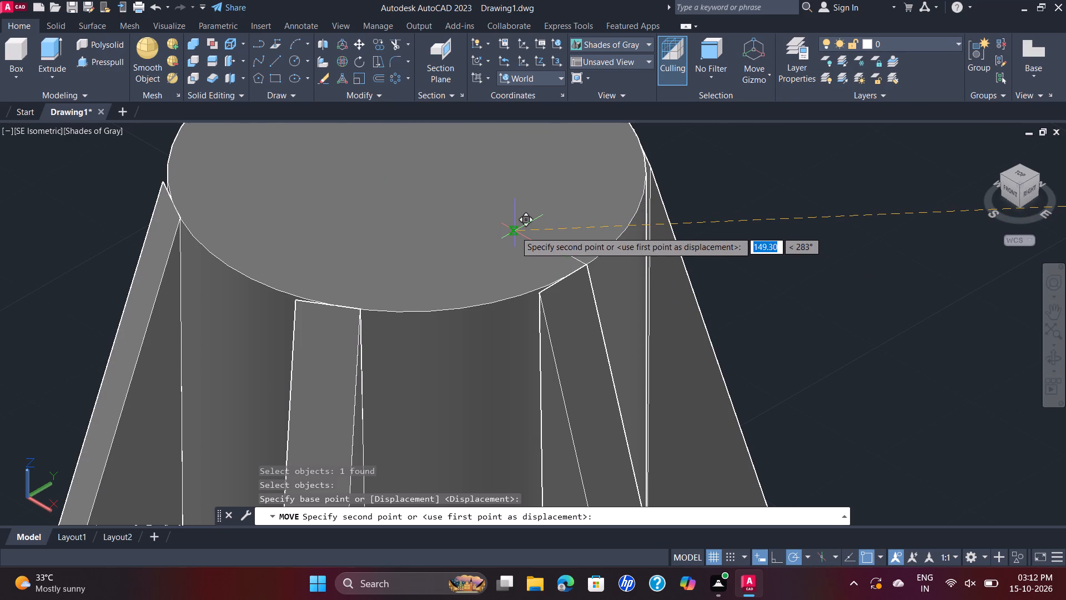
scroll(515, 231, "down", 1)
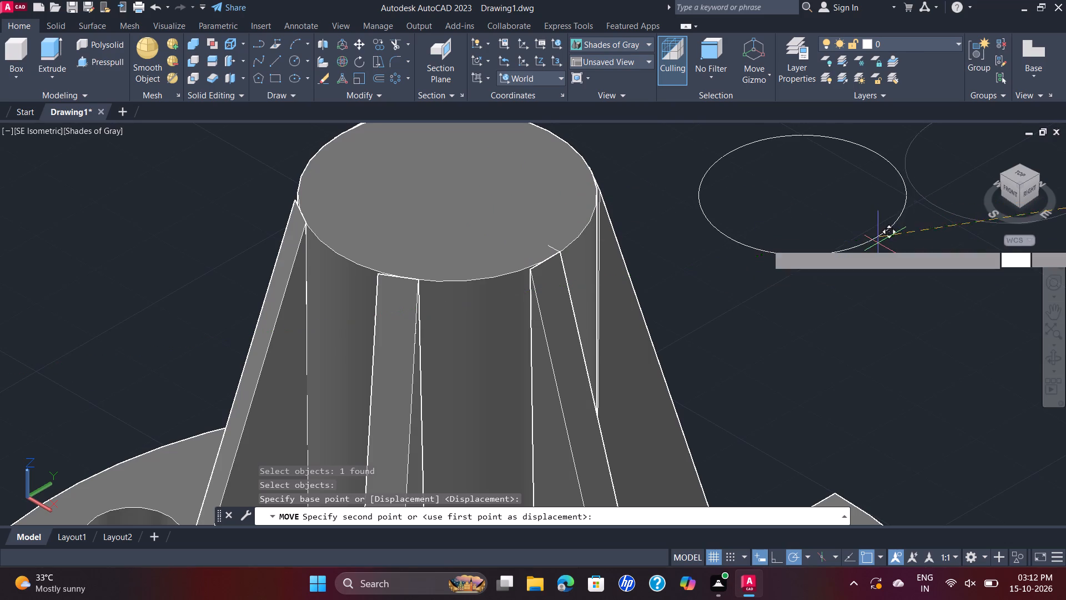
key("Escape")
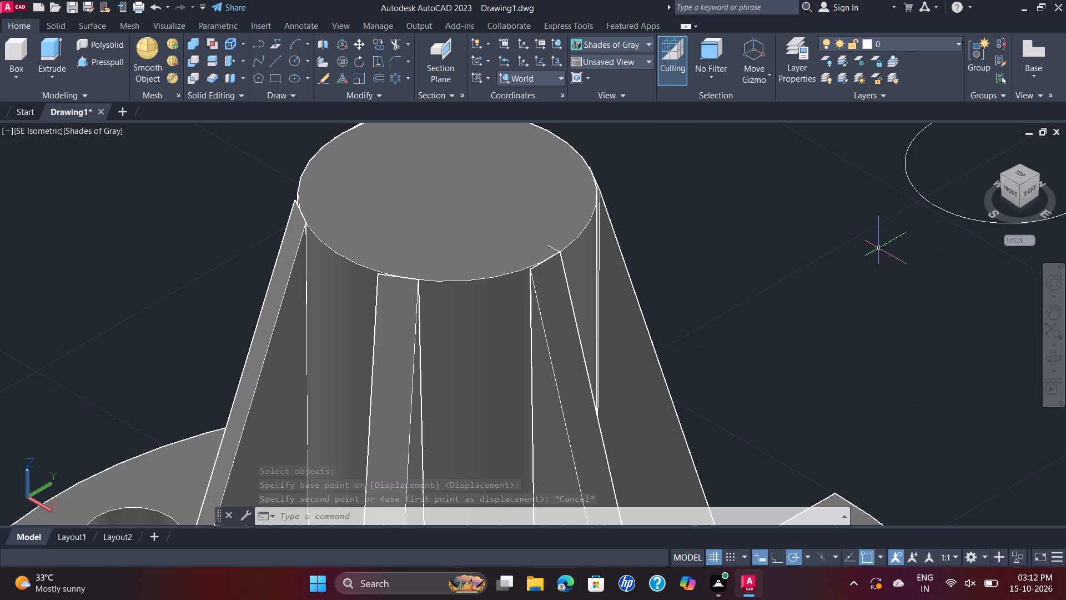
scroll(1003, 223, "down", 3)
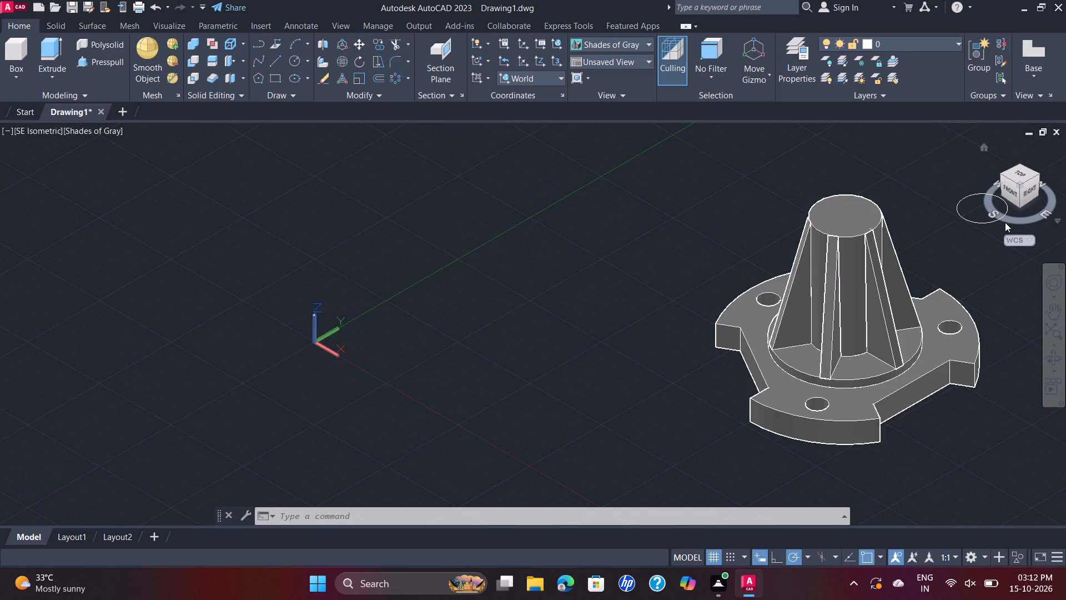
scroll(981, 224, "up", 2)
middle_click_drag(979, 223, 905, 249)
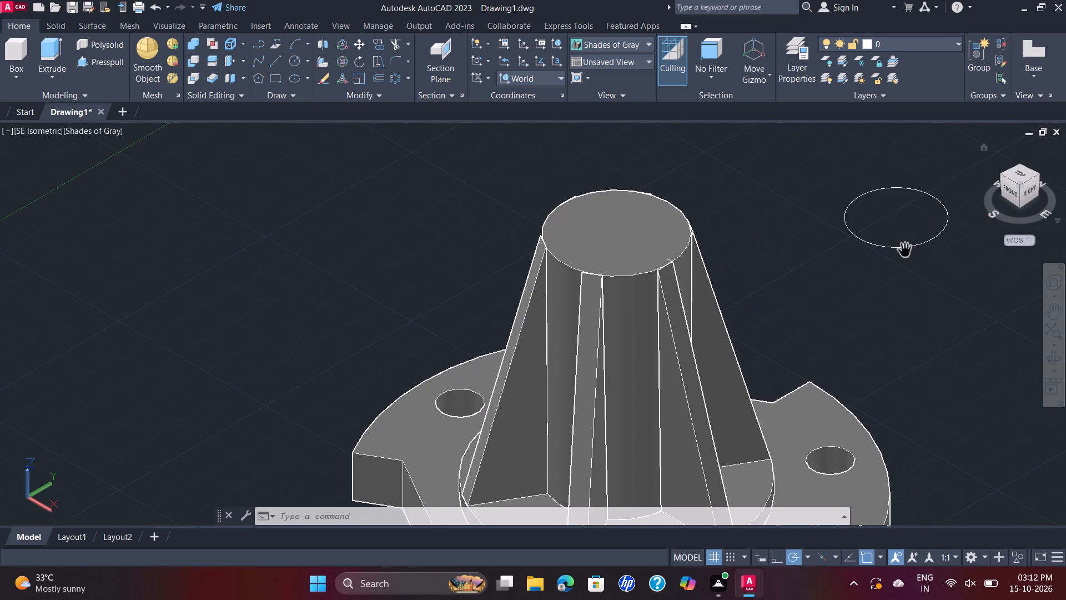
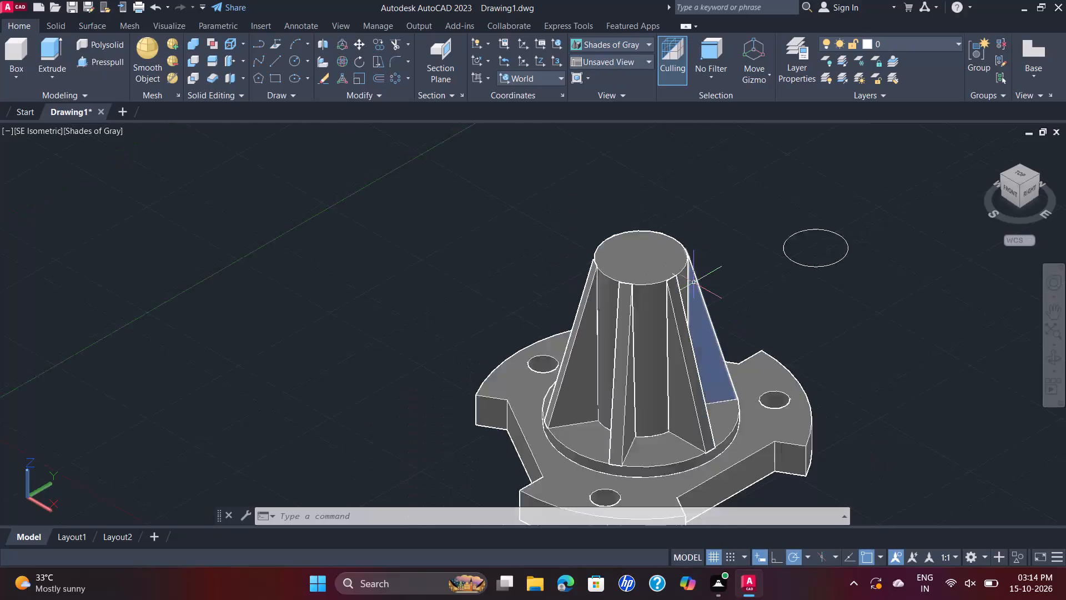
Presspull the 25 mm circle beside the ribbed part to a height of 25 mm.
scroll(694, 283, "up", 1)
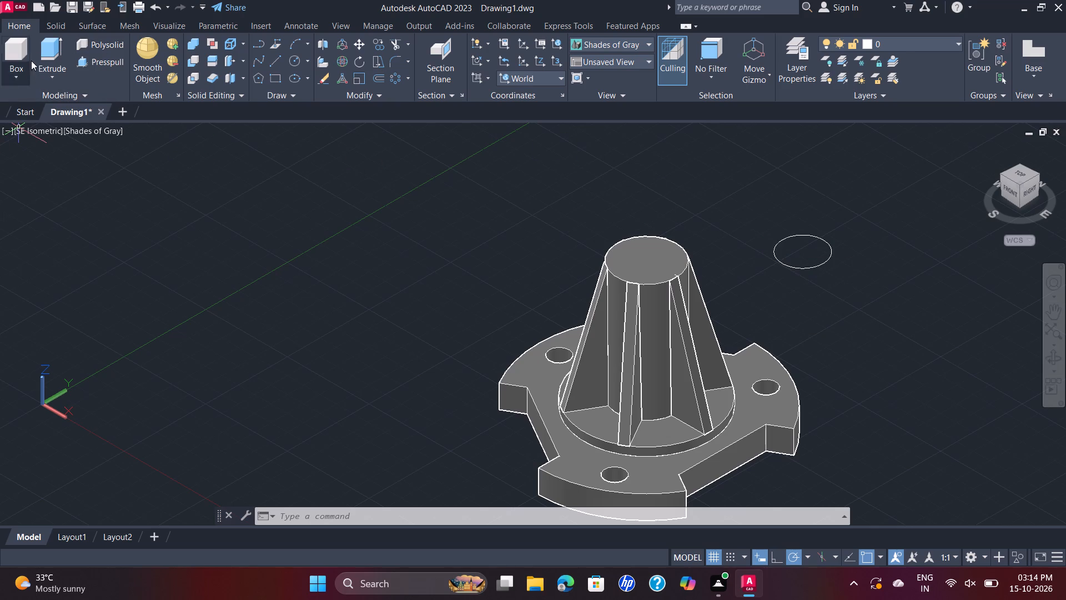
left_click(109, 59)
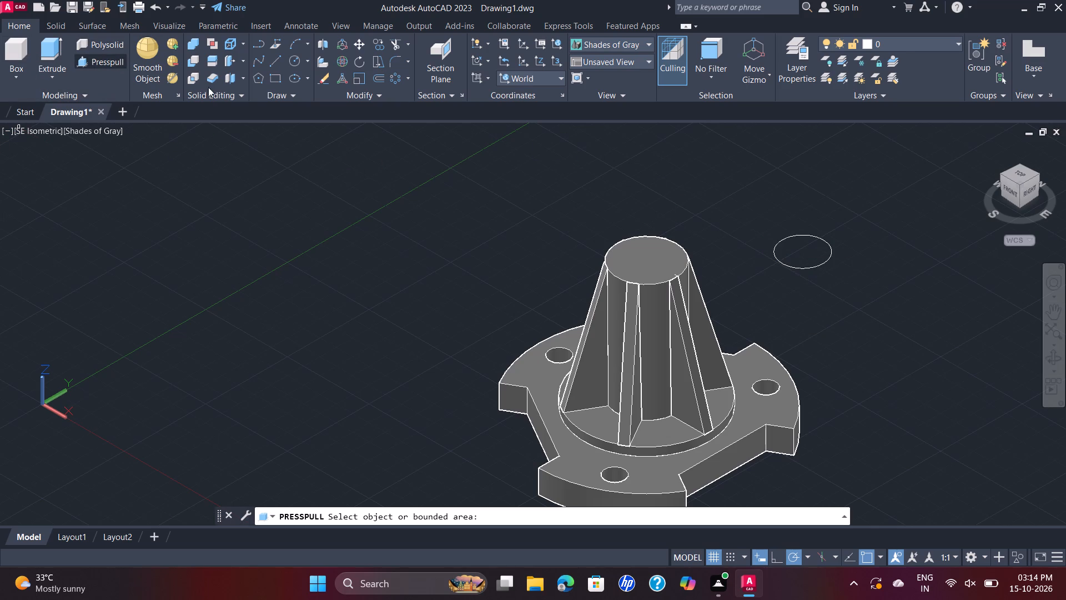
left_click(804, 251)
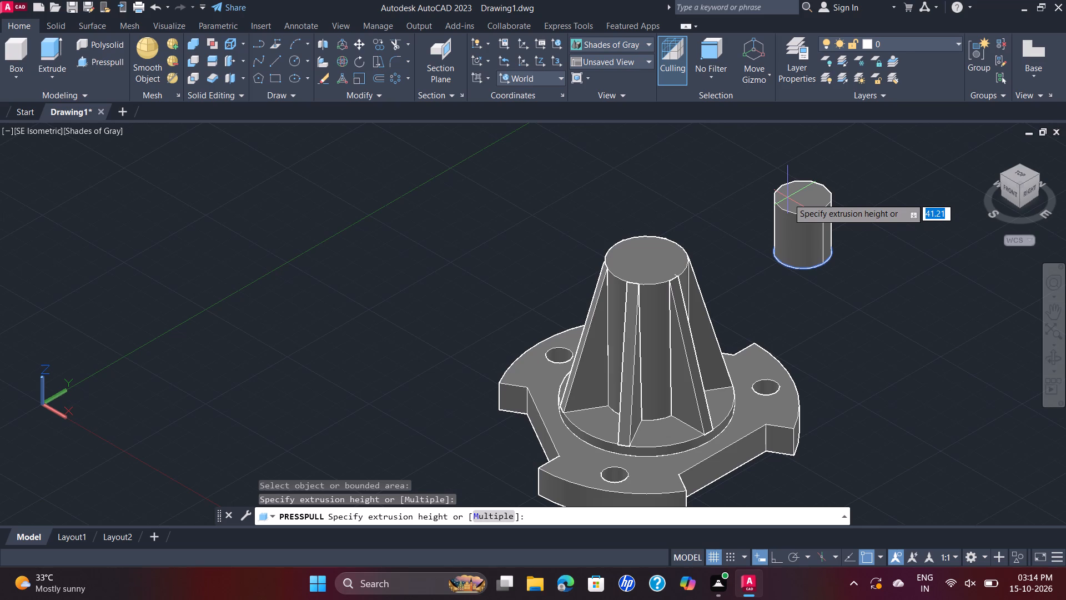
type("25")
key("Return")
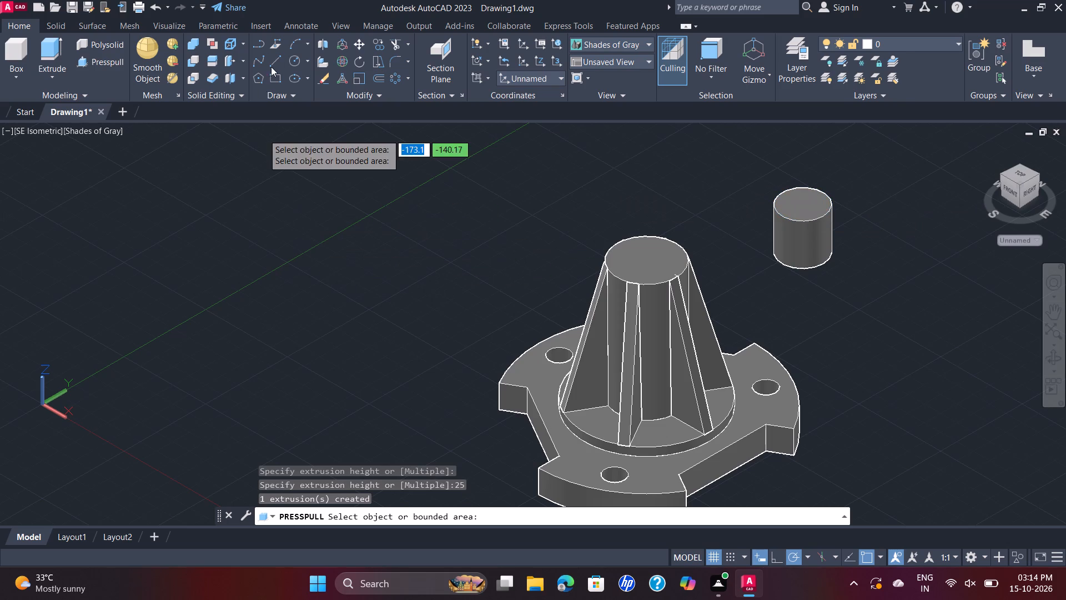
Draw a 15 mm diameter circle centred on the top face of the small separate cylinder.
left_click(299, 64)
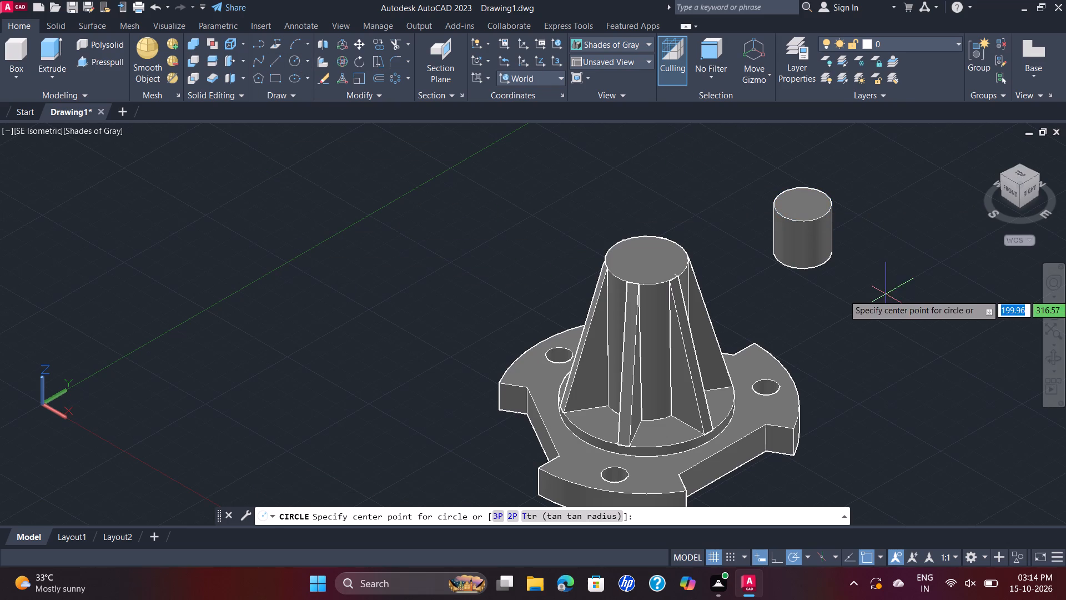
left_click(801, 206)
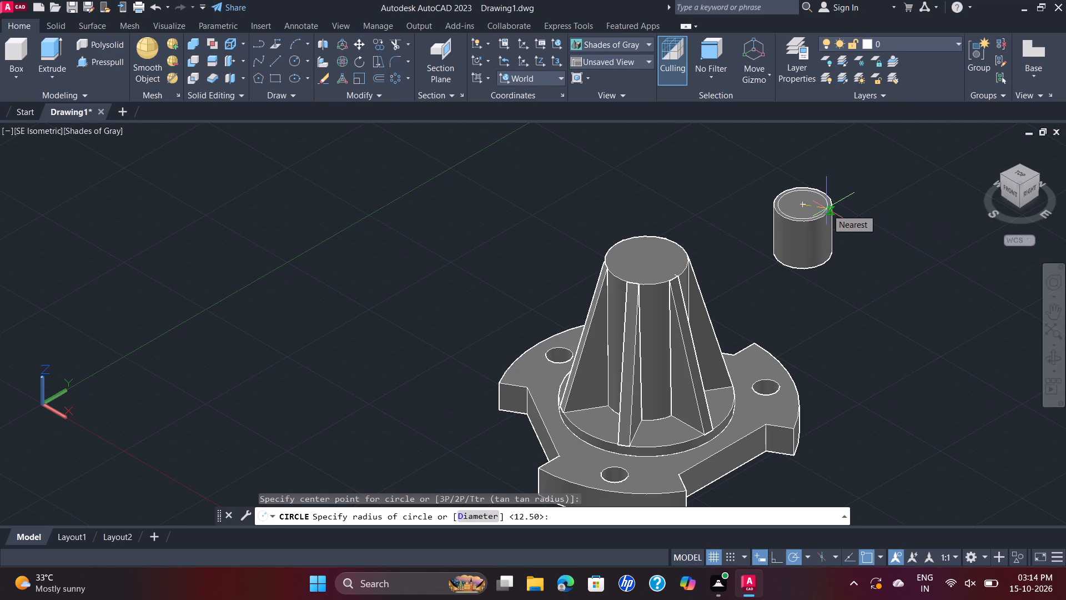
key("d")
key("Return")
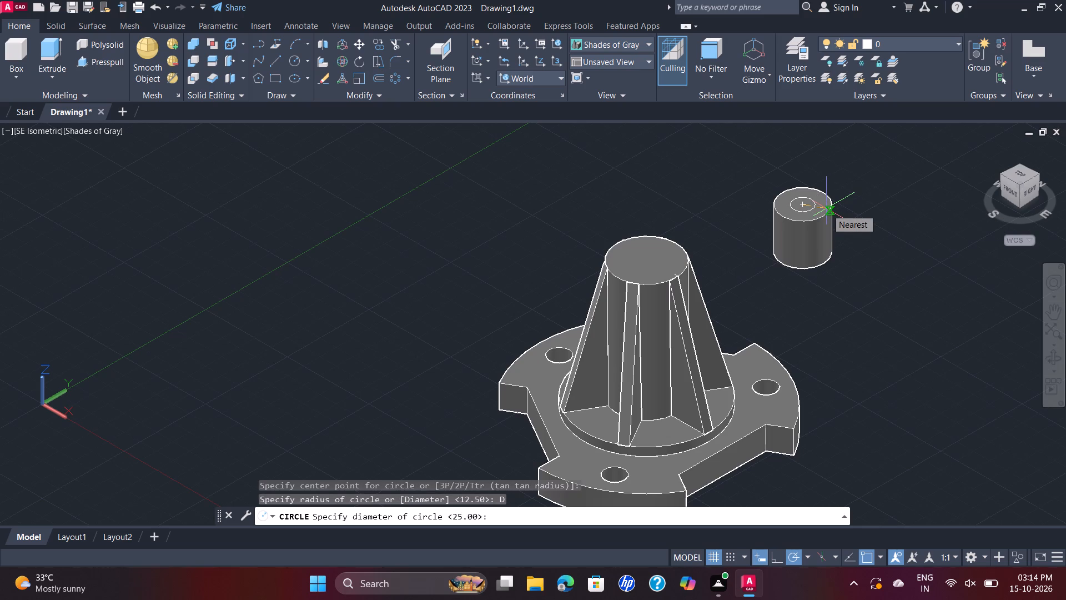
type("15")
key("Return")
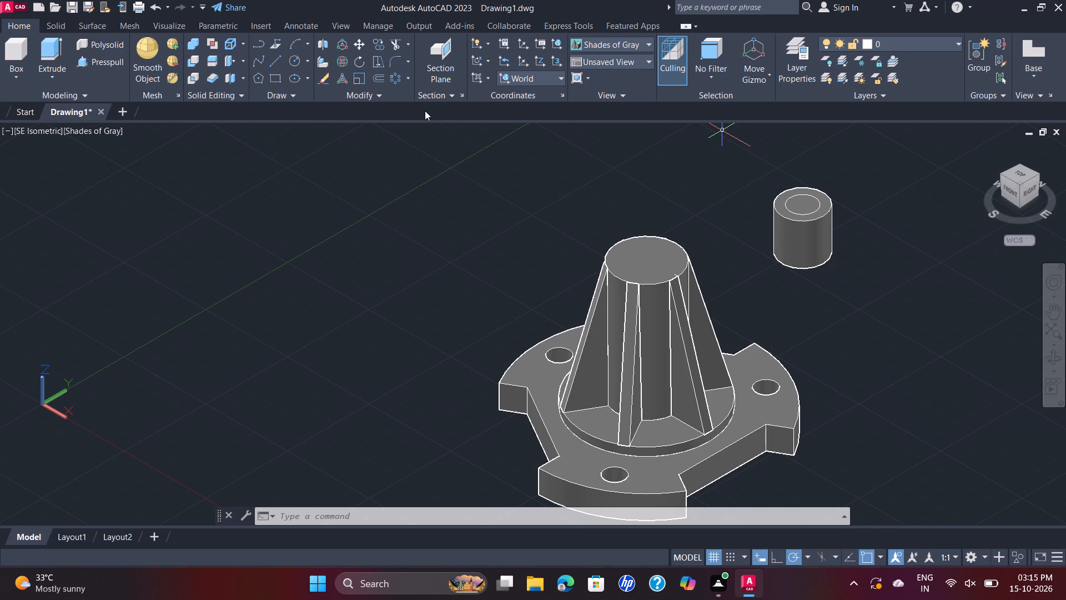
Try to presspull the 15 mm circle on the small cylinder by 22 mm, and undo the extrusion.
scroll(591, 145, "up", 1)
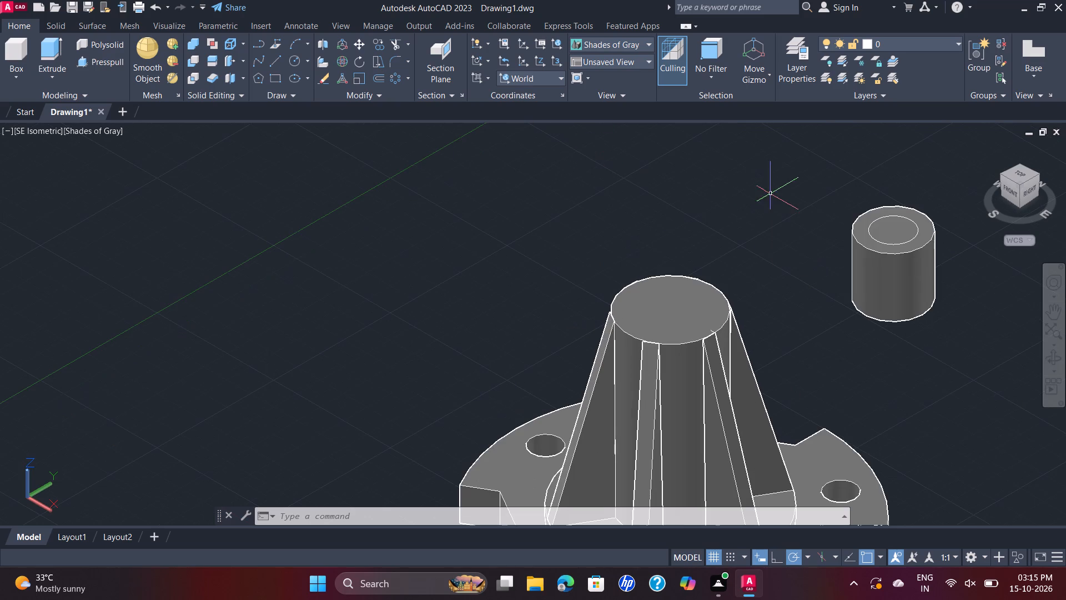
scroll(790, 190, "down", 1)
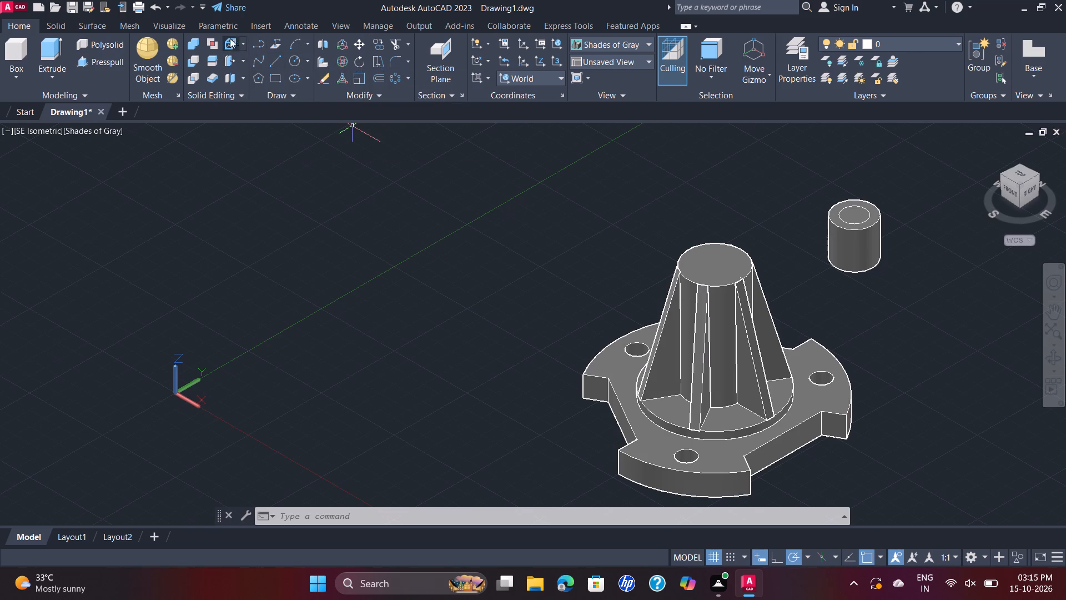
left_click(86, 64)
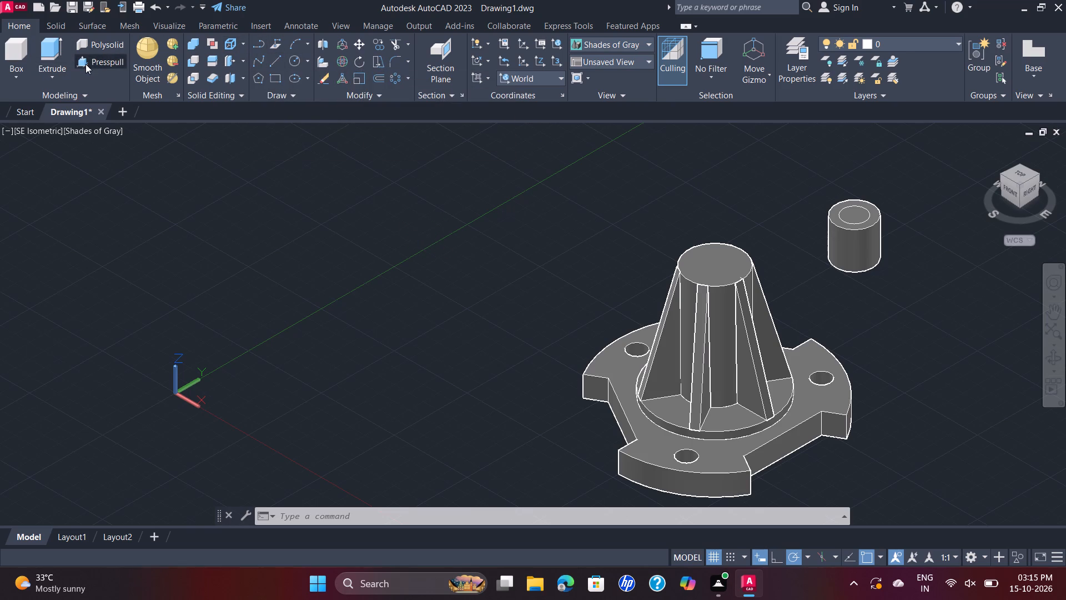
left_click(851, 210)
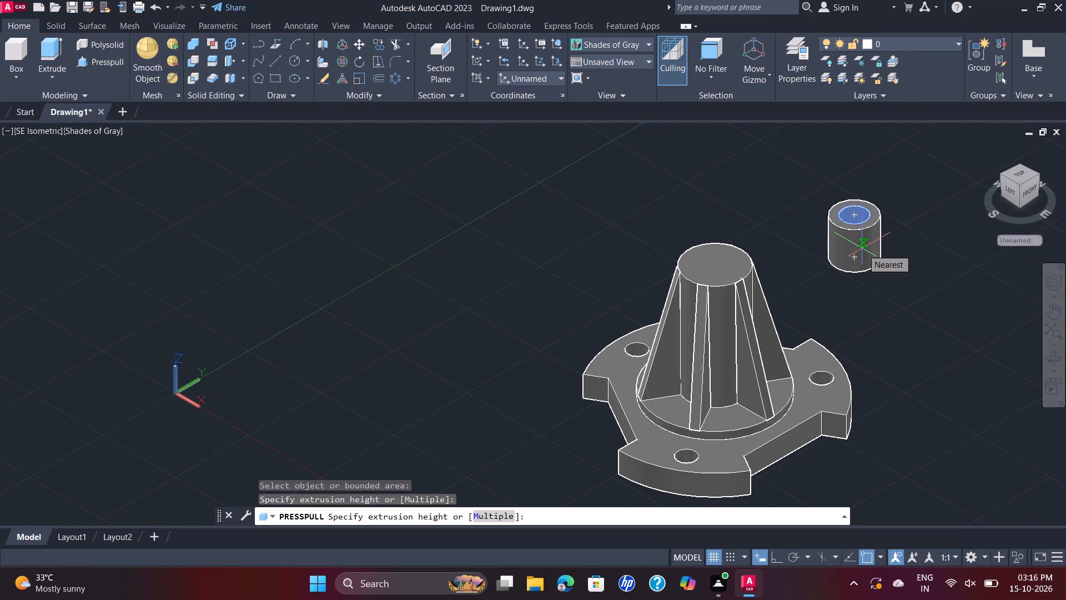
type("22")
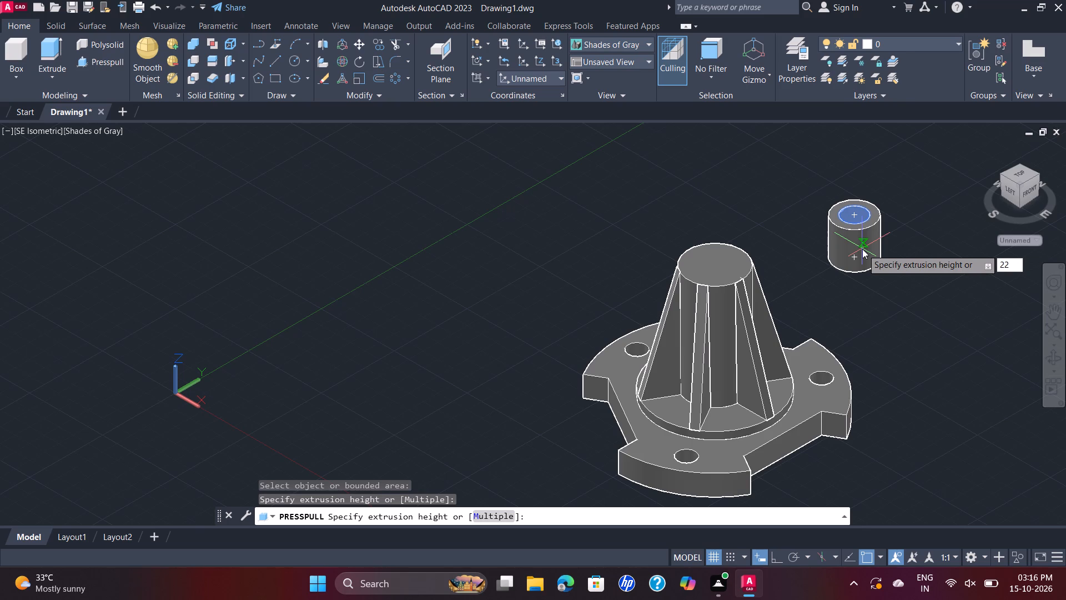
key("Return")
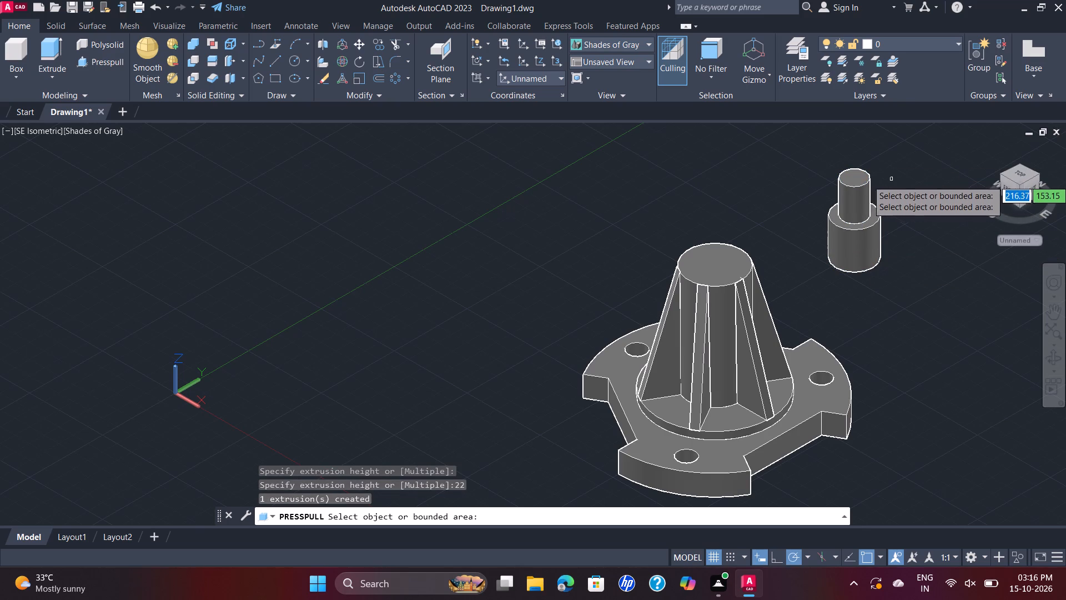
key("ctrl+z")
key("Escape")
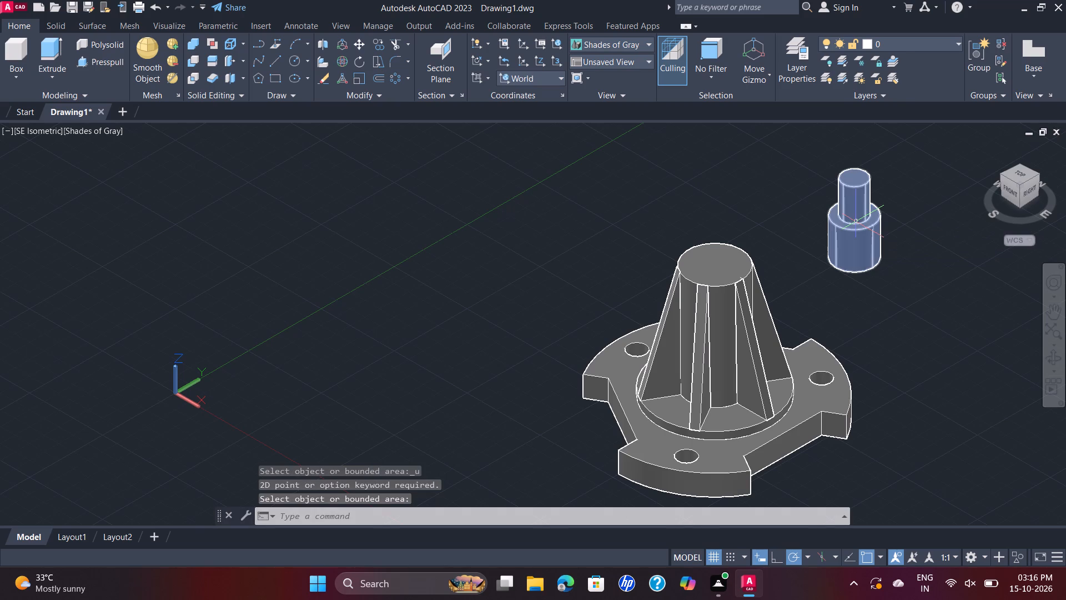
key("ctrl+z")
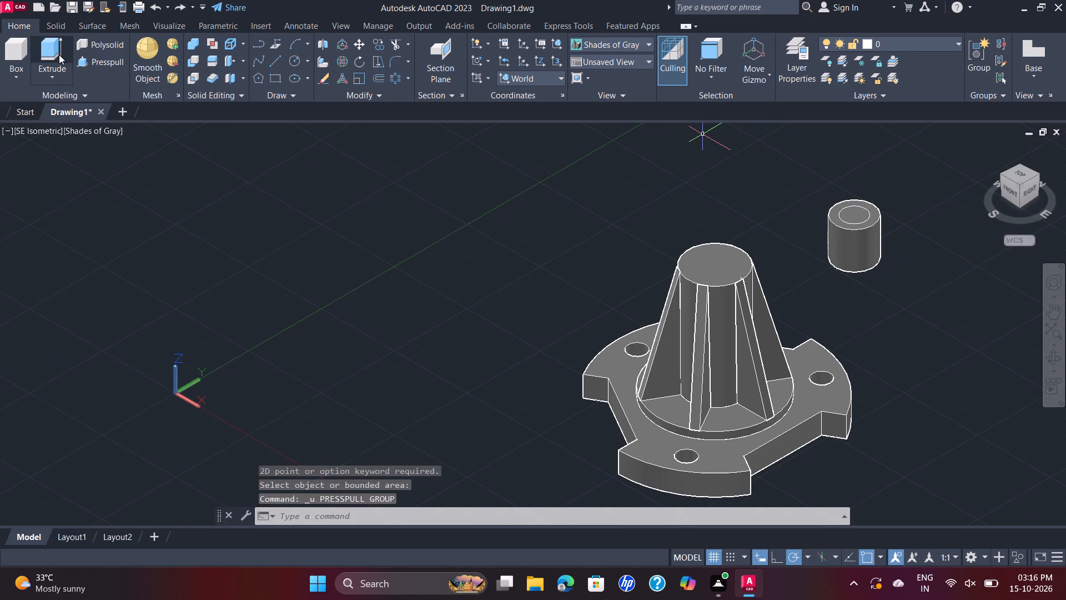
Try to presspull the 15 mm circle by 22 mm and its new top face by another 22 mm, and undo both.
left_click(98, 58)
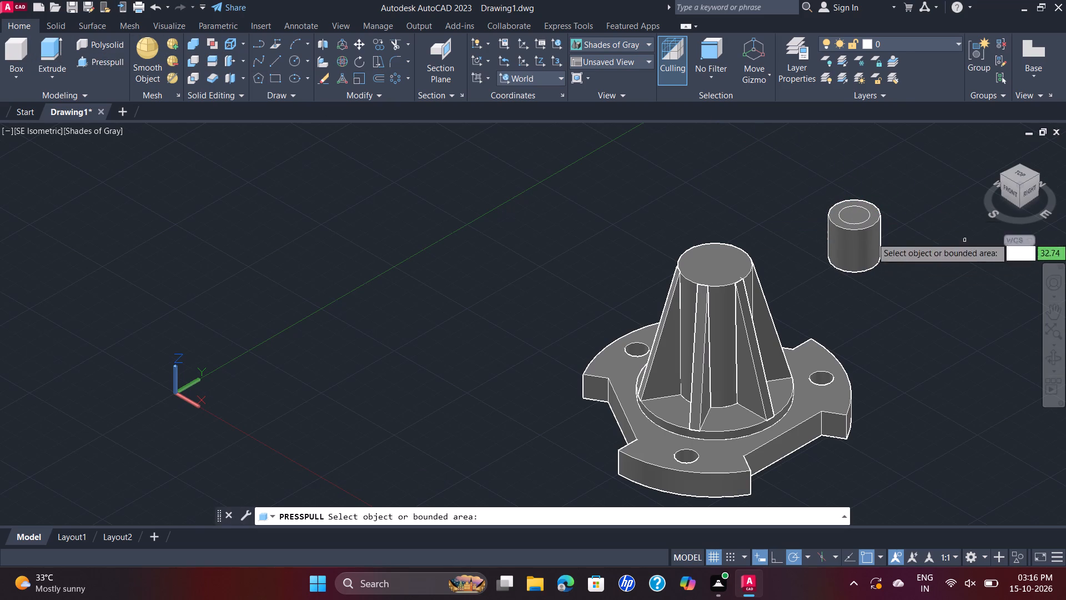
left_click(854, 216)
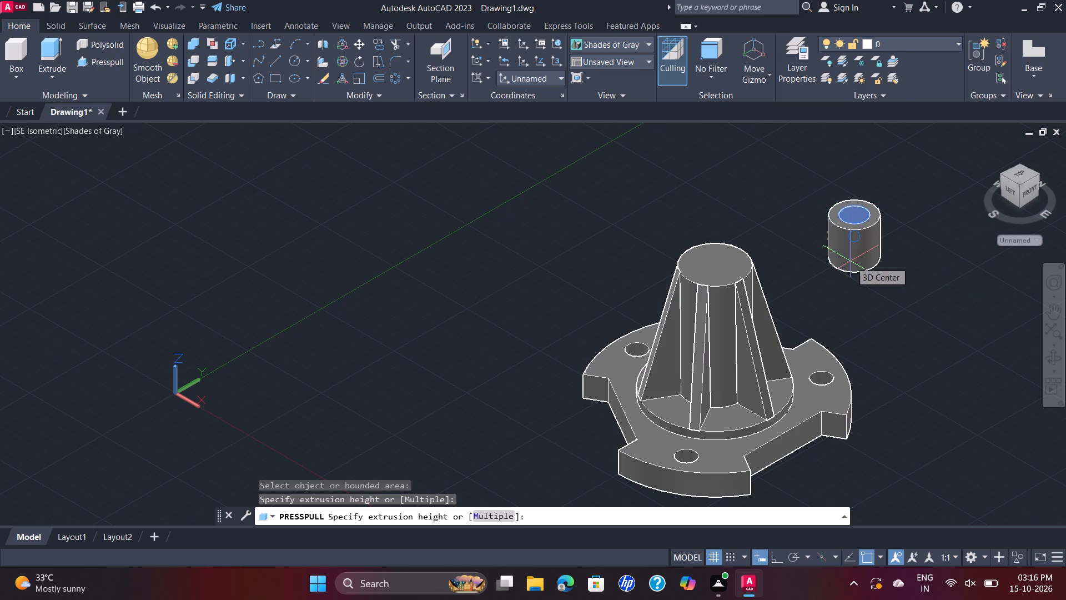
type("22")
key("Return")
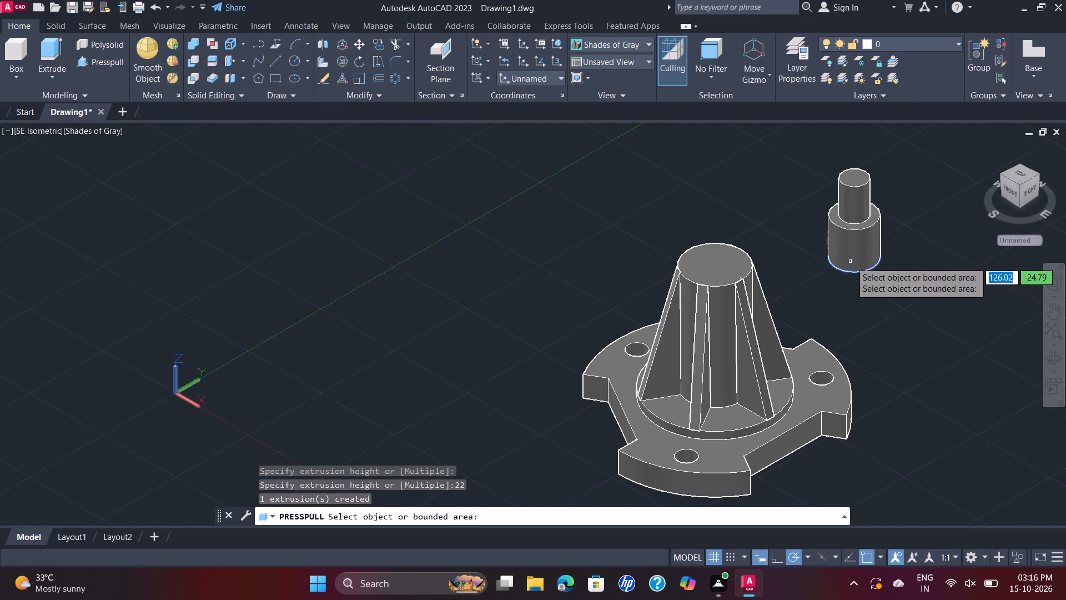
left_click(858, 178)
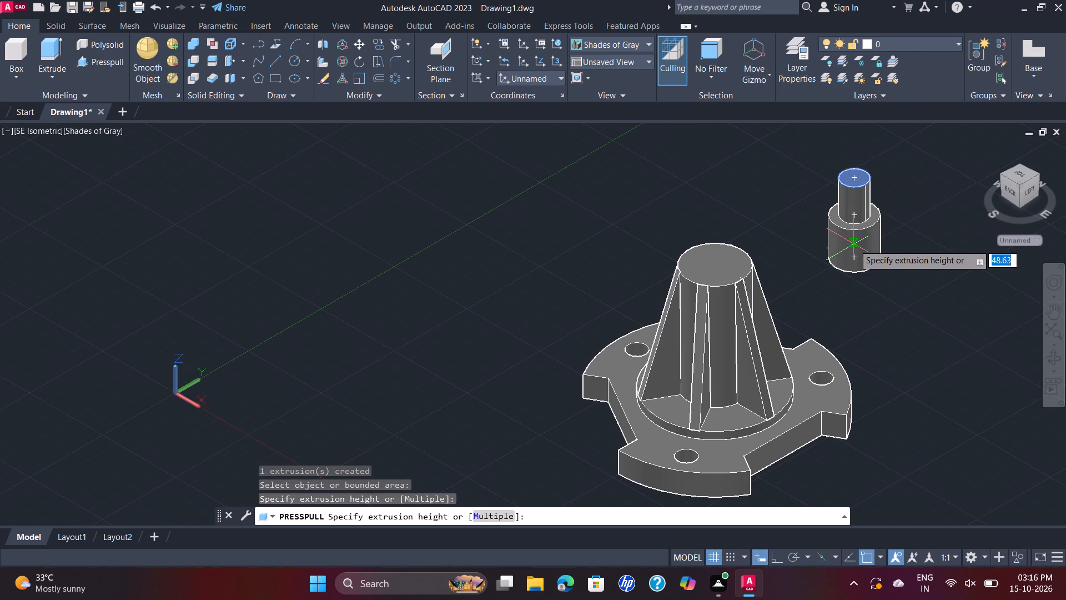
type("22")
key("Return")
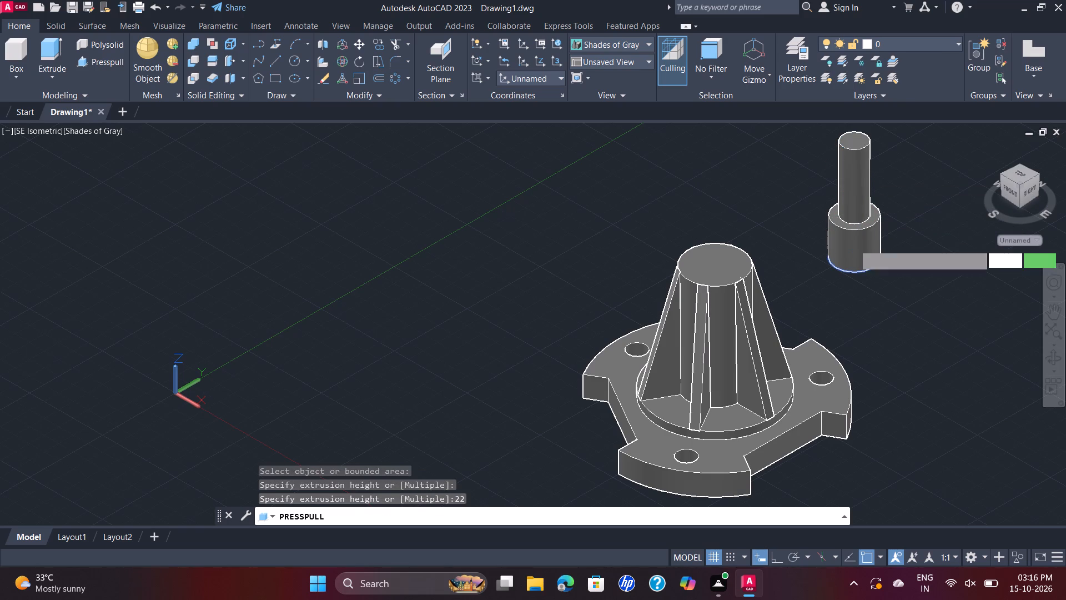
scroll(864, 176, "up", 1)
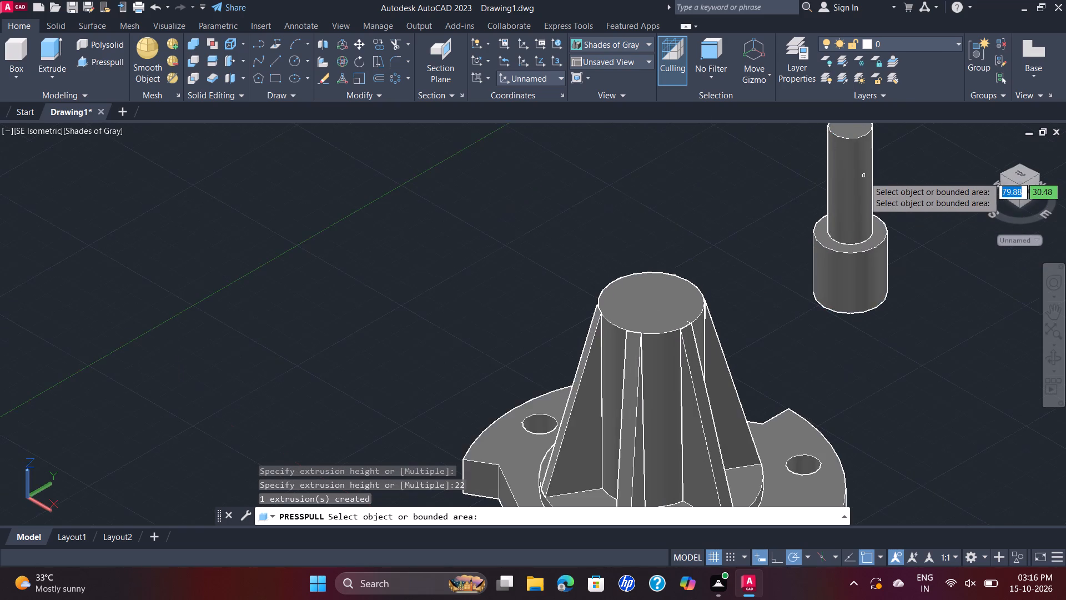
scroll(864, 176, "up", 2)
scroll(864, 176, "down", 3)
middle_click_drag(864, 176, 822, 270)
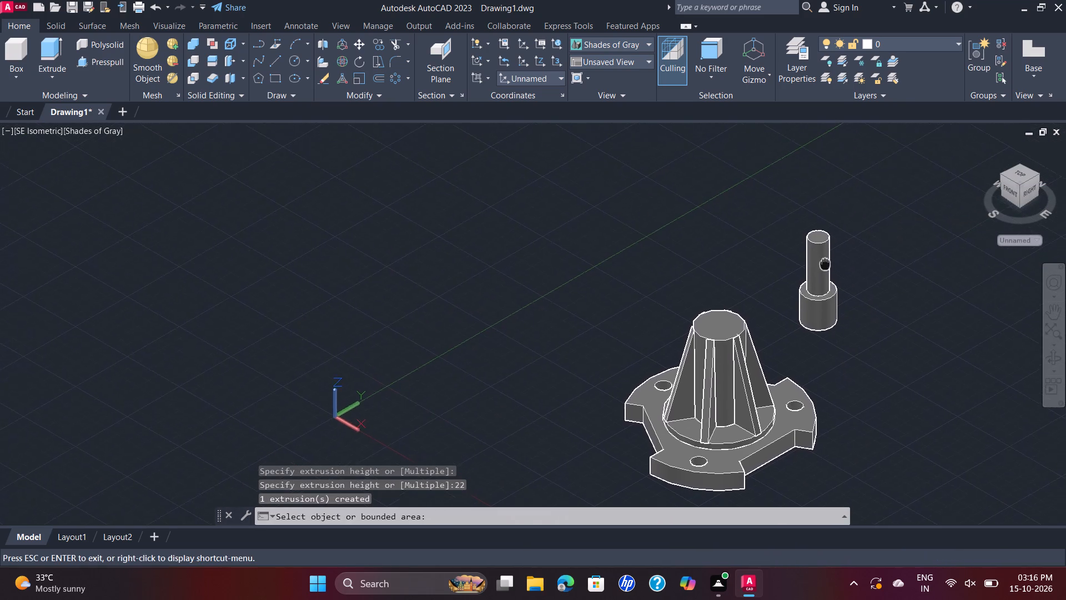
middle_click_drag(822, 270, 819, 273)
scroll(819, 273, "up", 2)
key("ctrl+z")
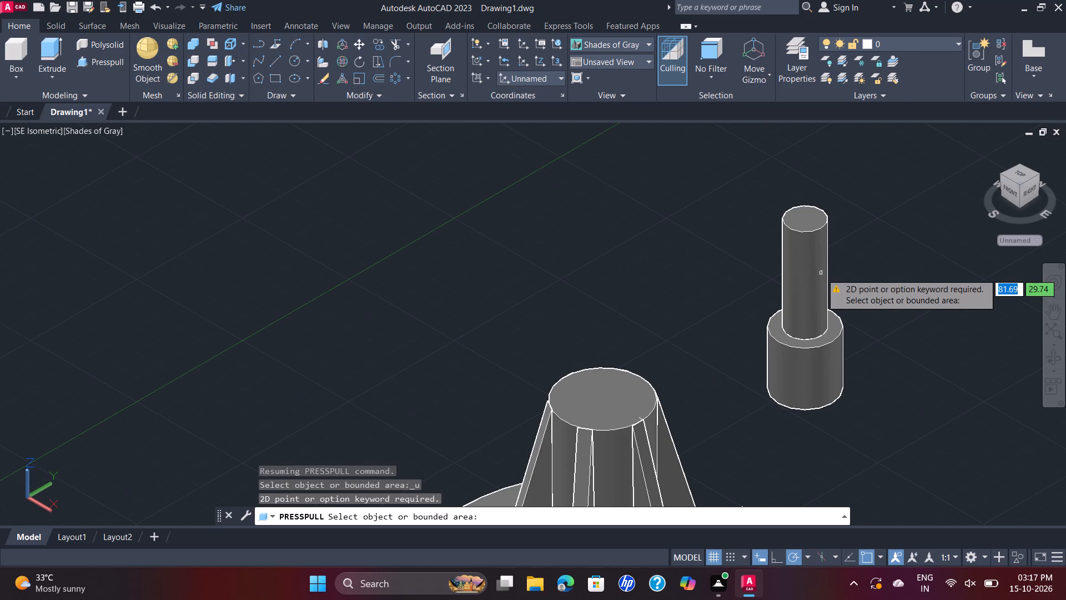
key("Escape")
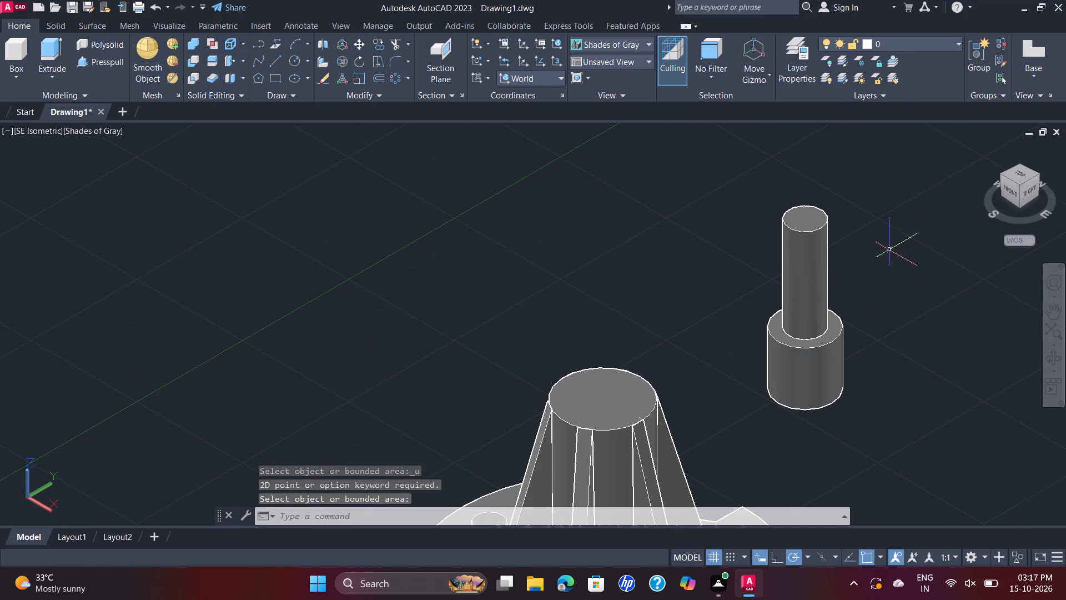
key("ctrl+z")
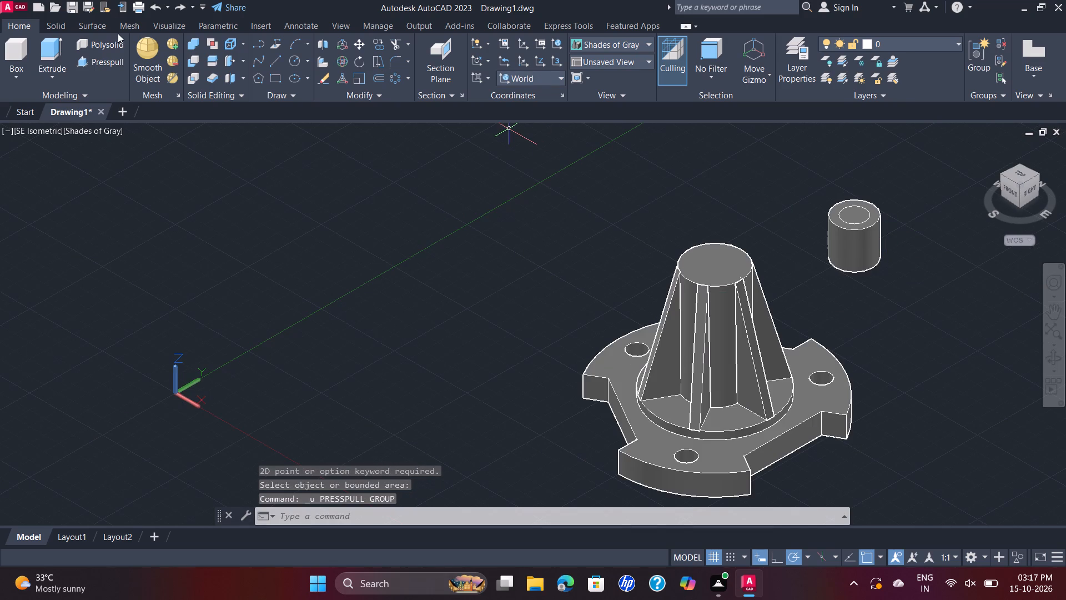
Presspull the 15 mm circle by 25 mm and push its top face back down to the small cylinder's base, cutting a through hole.
left_click(82, 63)
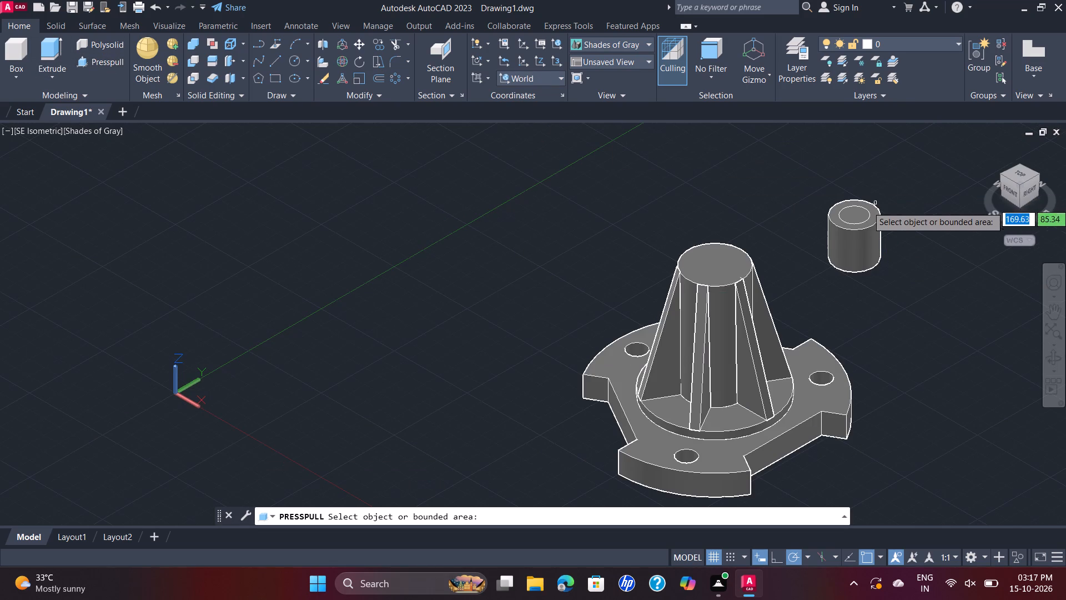
left_click(866, 216)
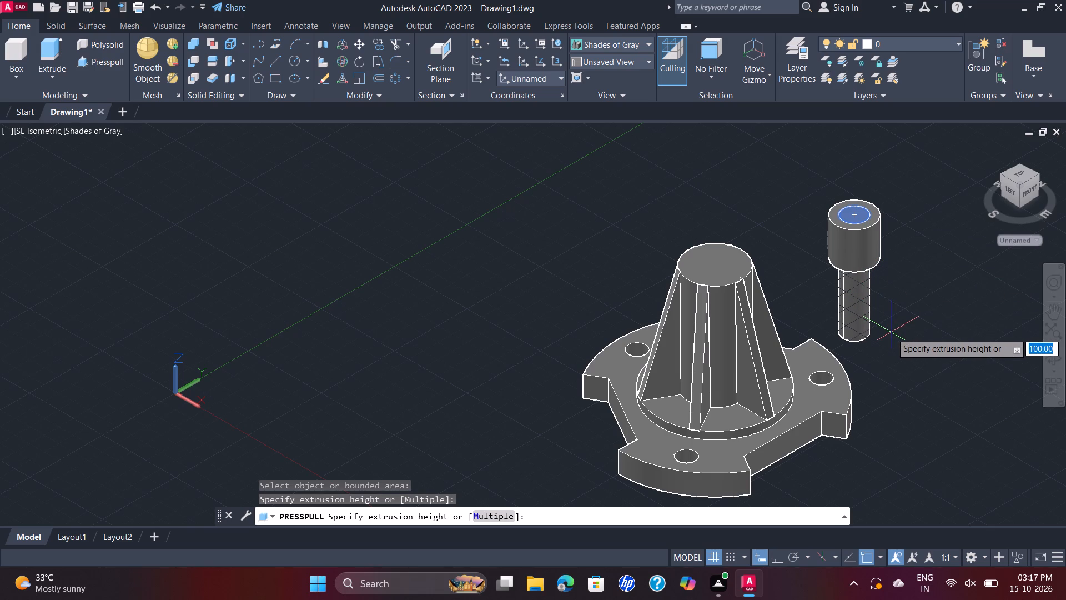
type("25")
key("Return")
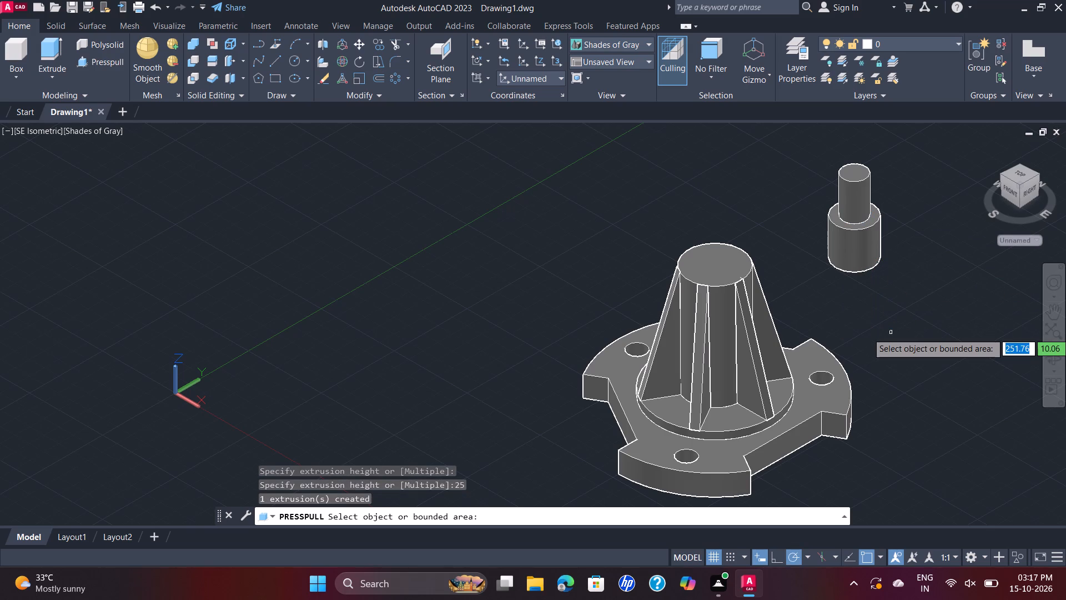
scroll(874, 213, "up", 1)
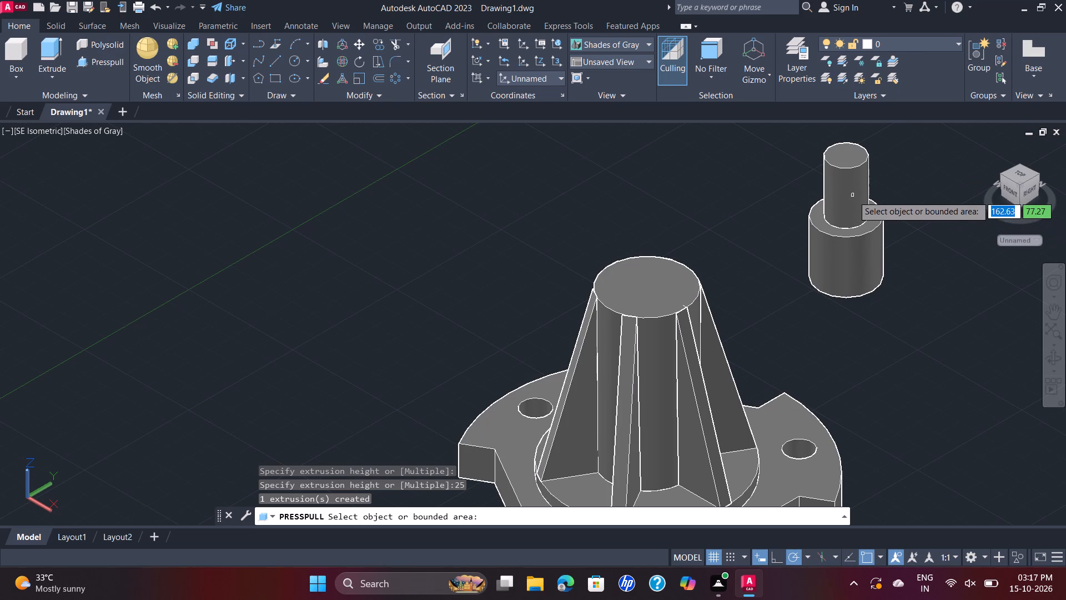
left_click(854, 161)
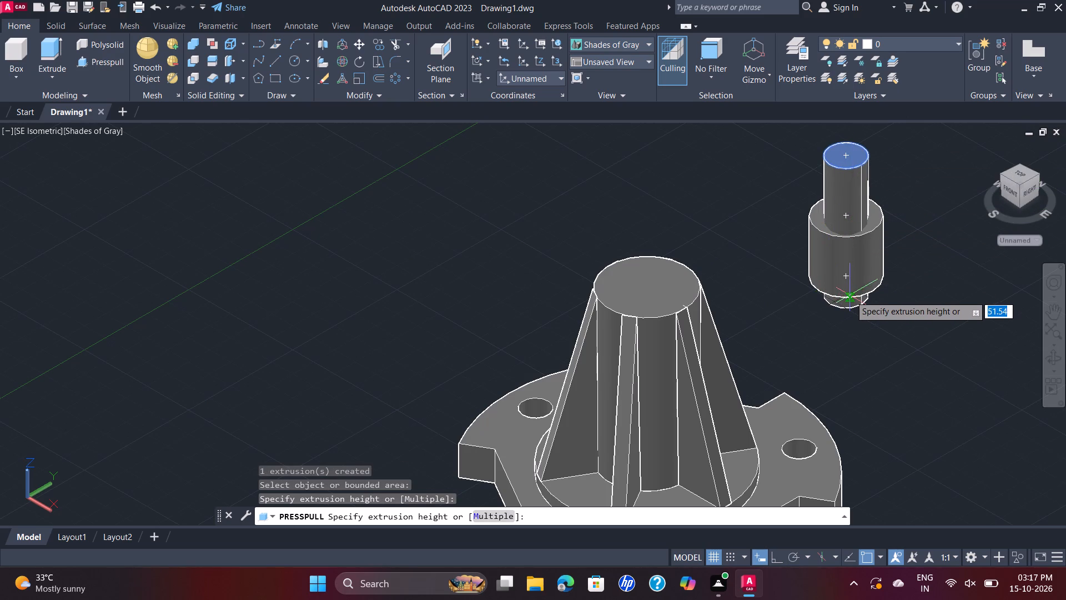
left_click(848, 277)
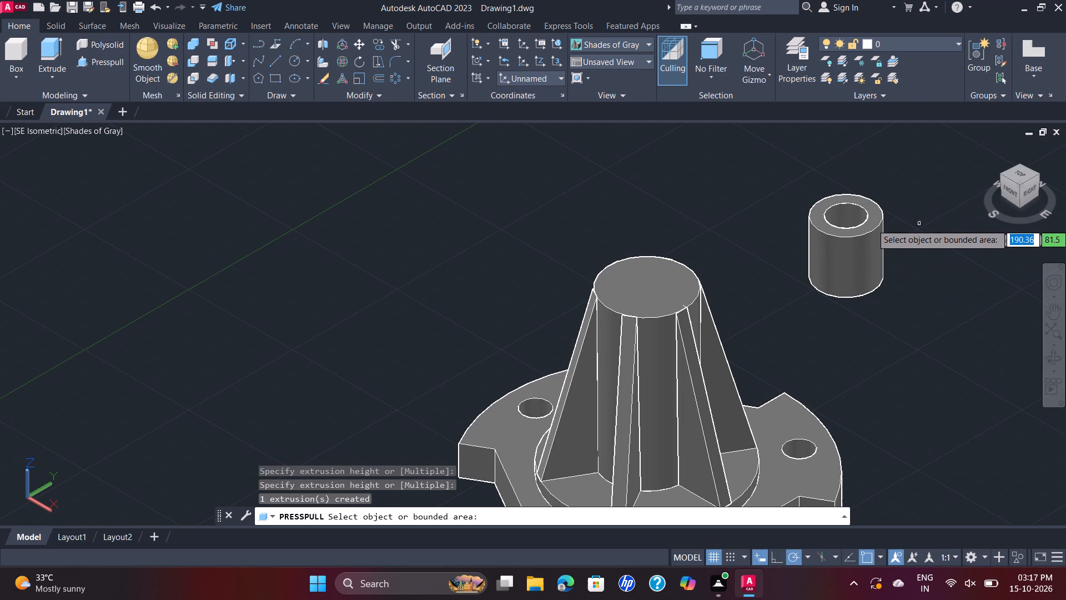
key("Escape")
Move the hollow cylinder from its base centre onto the centre of the ribbed cylinder's top face.
scroll(913, 222, "up", 2)
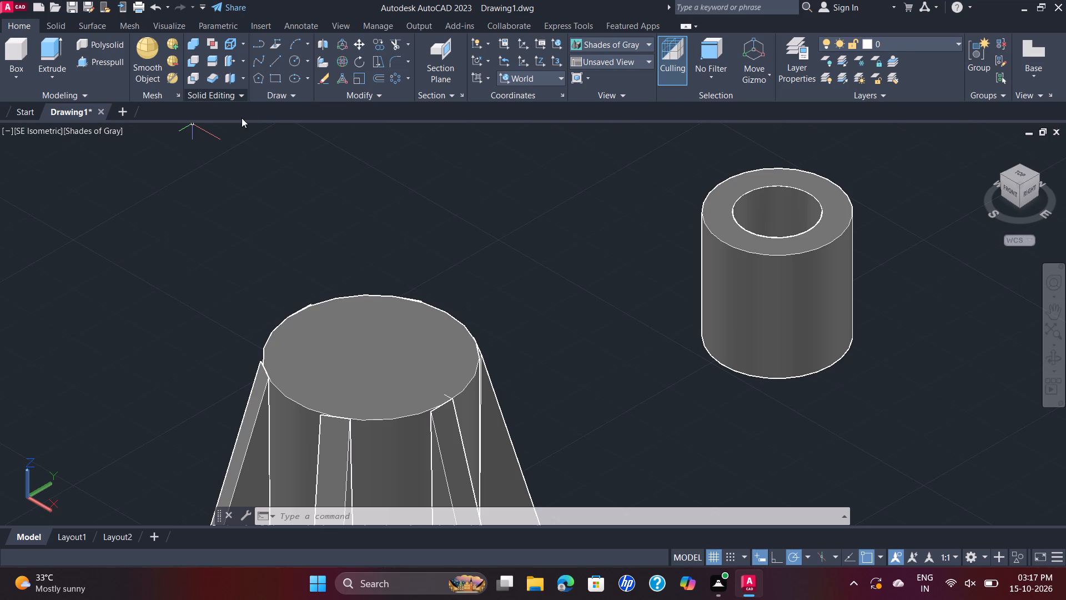
left_click(745, 369)
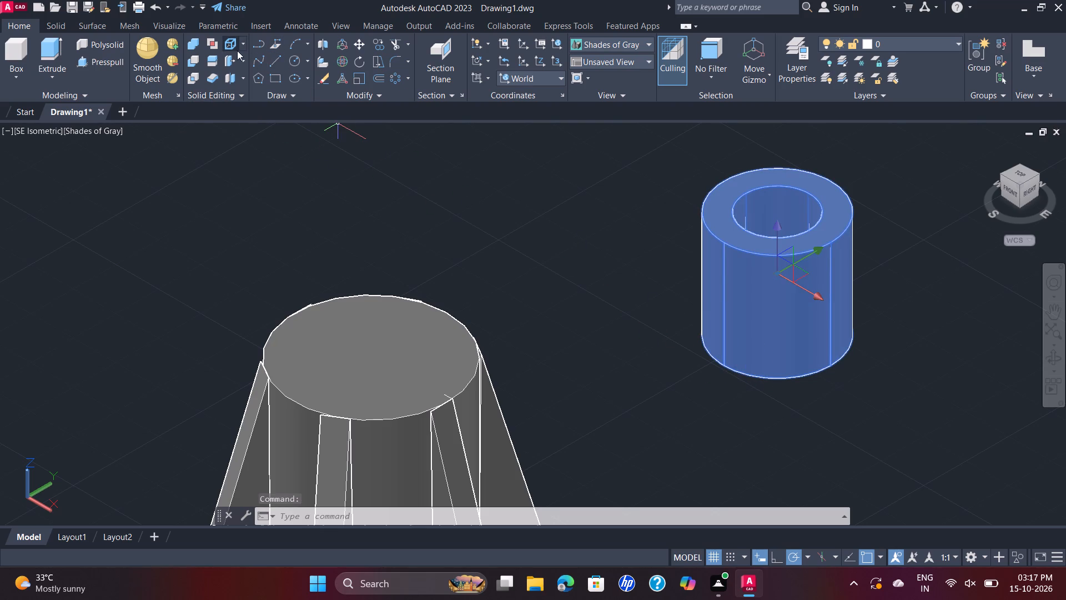
left_click(358, 50)
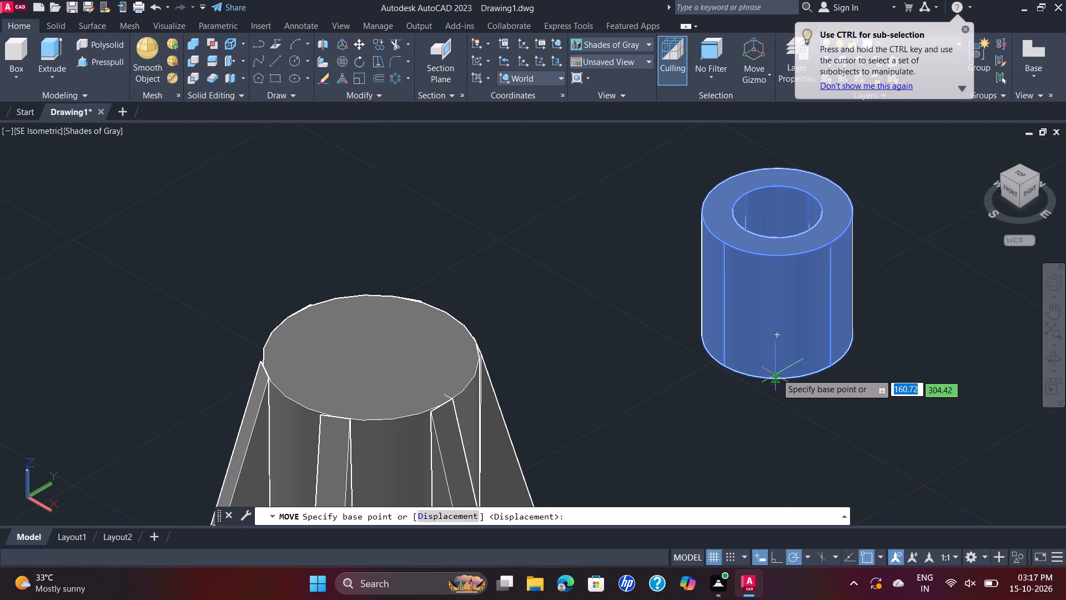
left_click(776, 338)
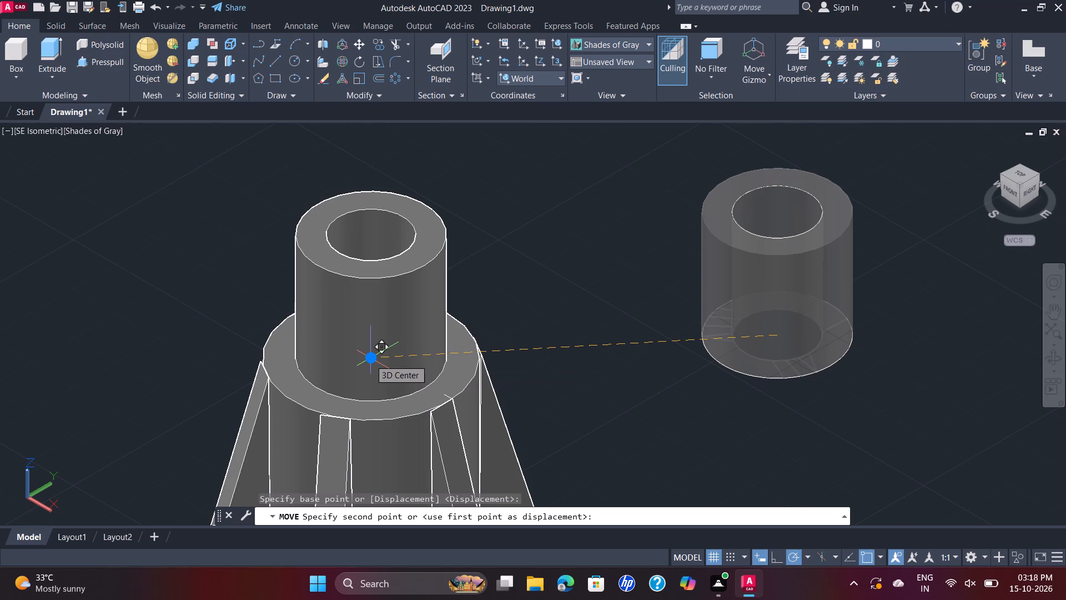
left_click(370, 359)
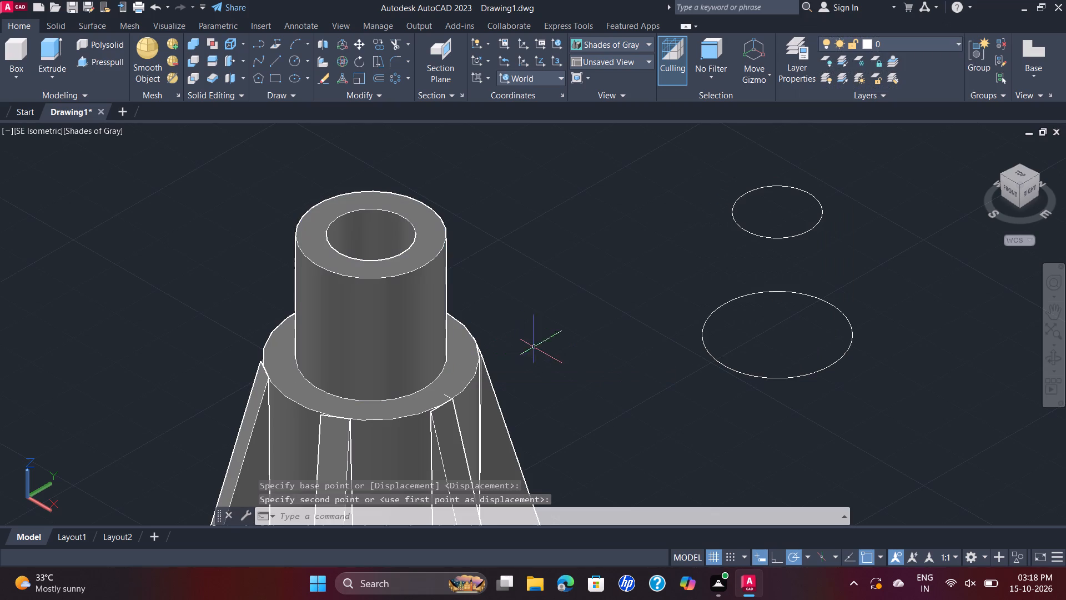
Delete the two leftover construction circles at the hollow cylinder's original location.
left_click(662, 136)
left_click(919, 396)
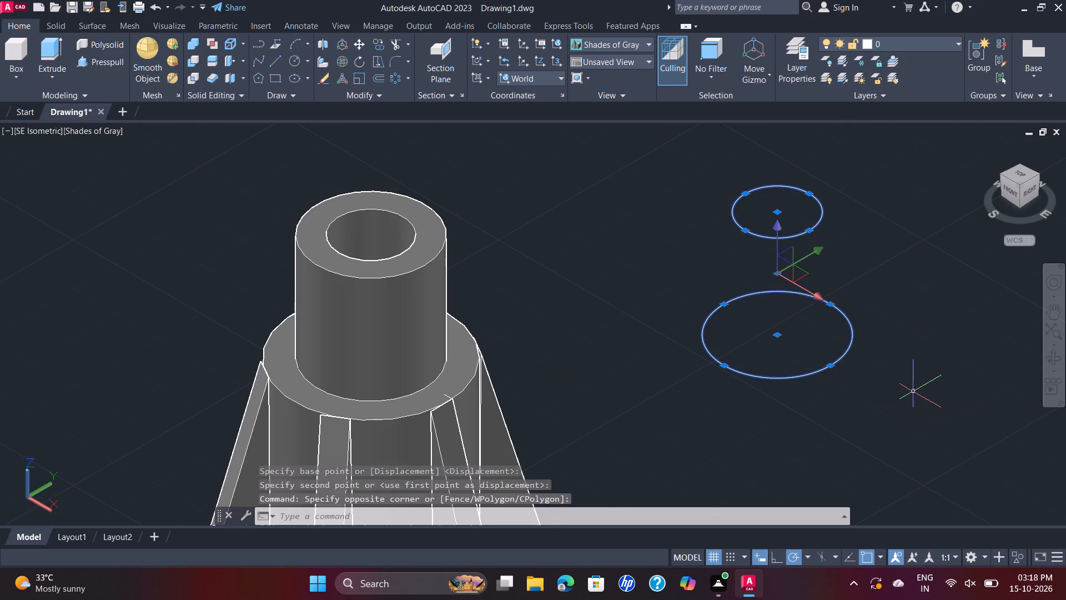
key("Delete")
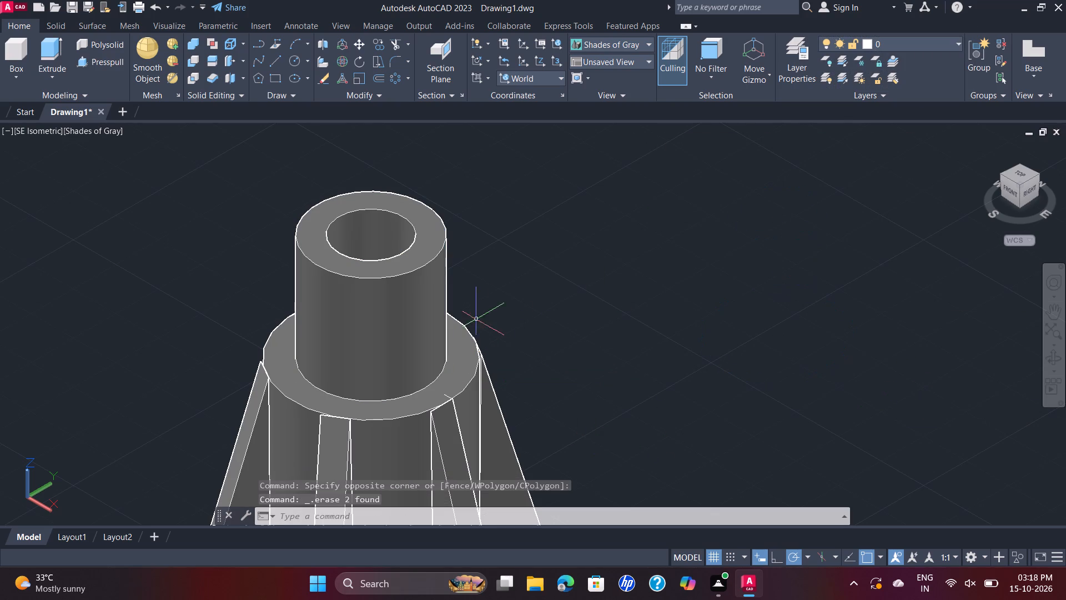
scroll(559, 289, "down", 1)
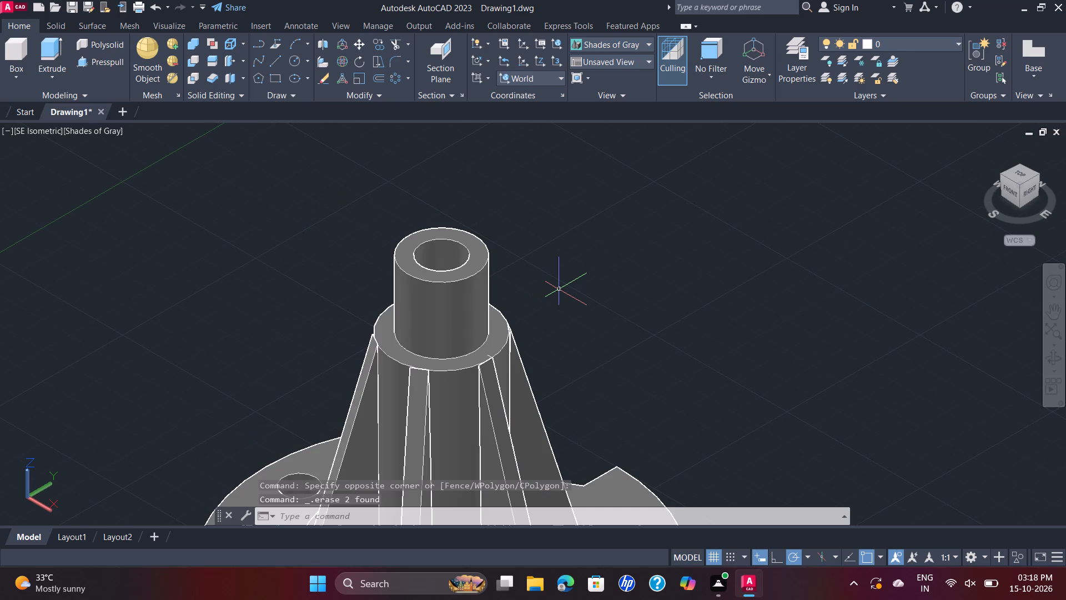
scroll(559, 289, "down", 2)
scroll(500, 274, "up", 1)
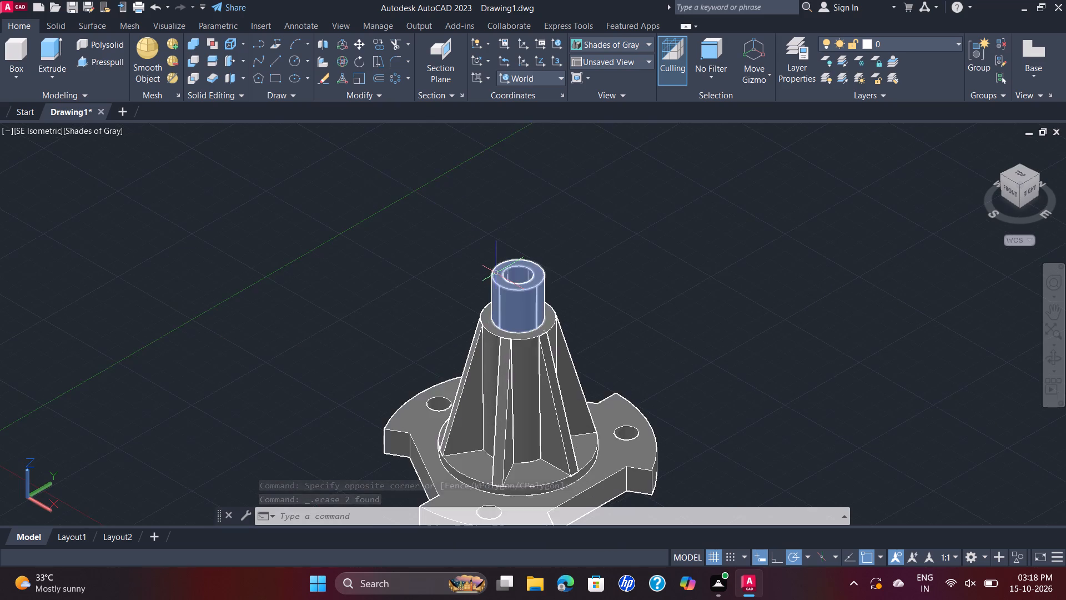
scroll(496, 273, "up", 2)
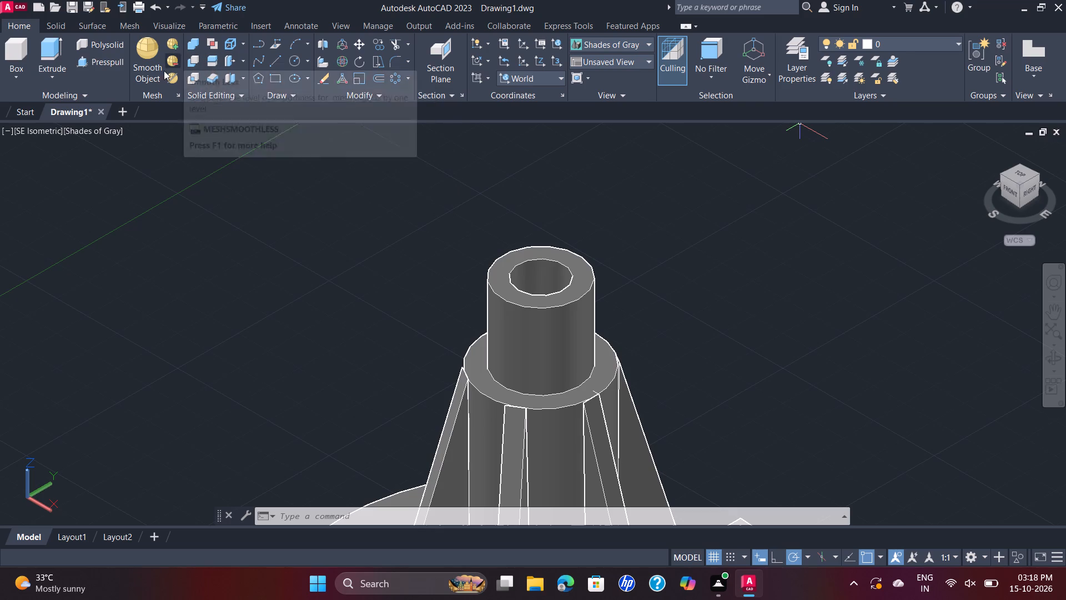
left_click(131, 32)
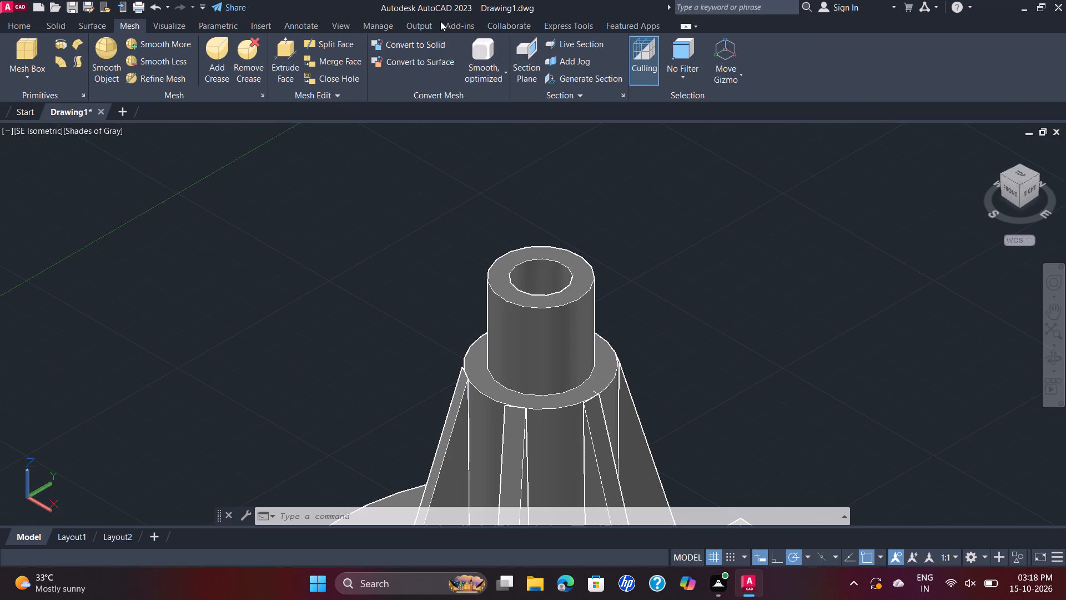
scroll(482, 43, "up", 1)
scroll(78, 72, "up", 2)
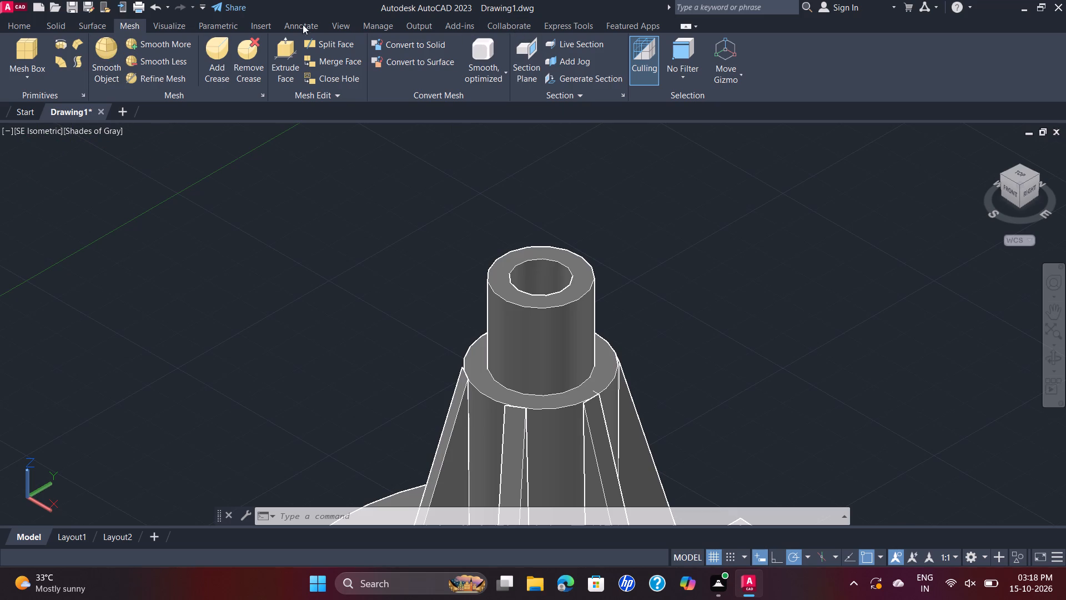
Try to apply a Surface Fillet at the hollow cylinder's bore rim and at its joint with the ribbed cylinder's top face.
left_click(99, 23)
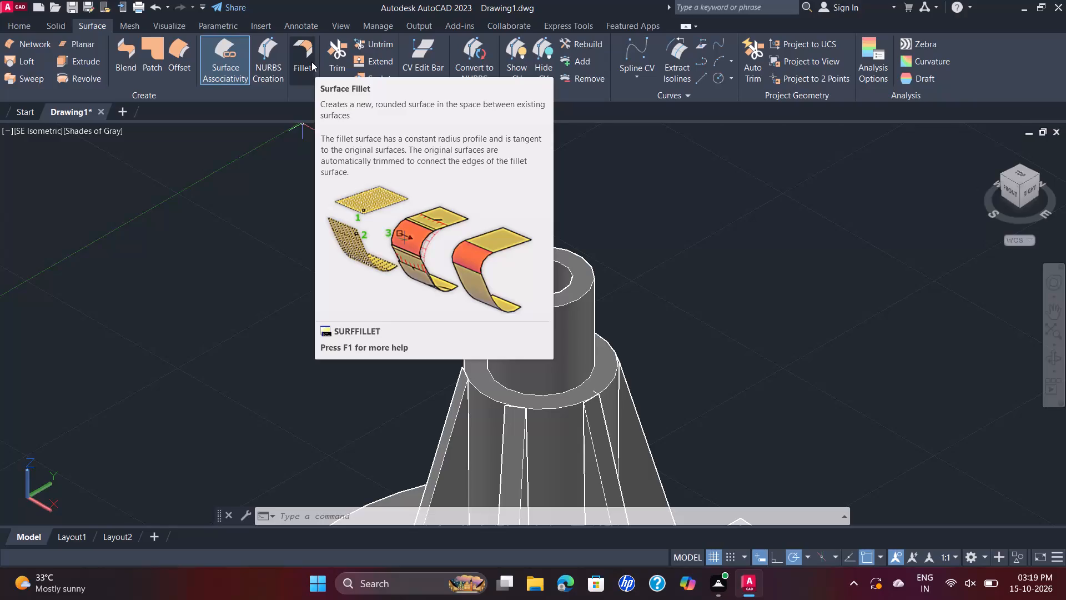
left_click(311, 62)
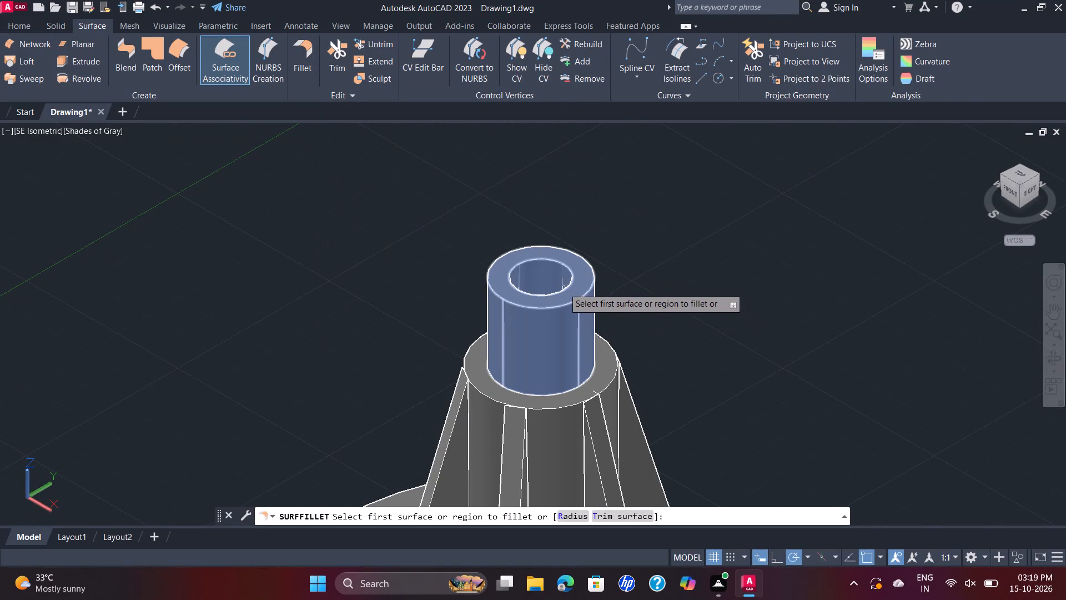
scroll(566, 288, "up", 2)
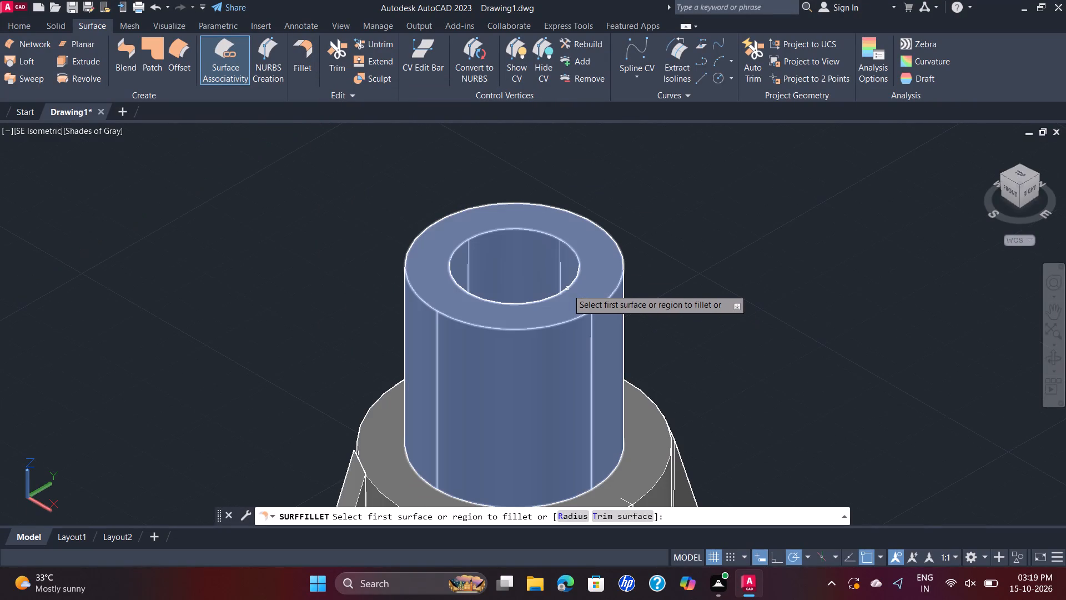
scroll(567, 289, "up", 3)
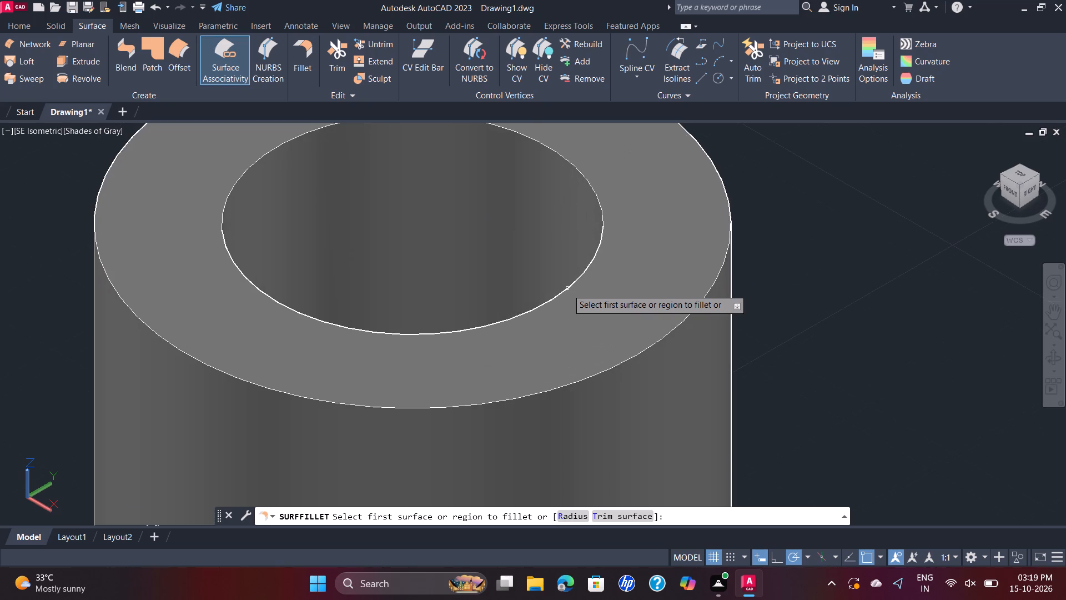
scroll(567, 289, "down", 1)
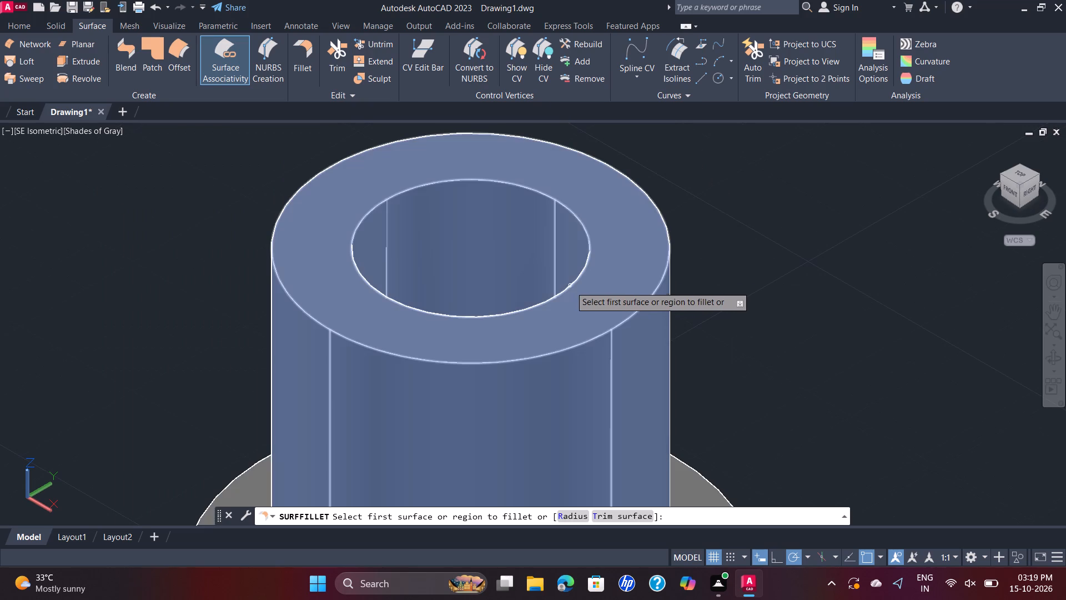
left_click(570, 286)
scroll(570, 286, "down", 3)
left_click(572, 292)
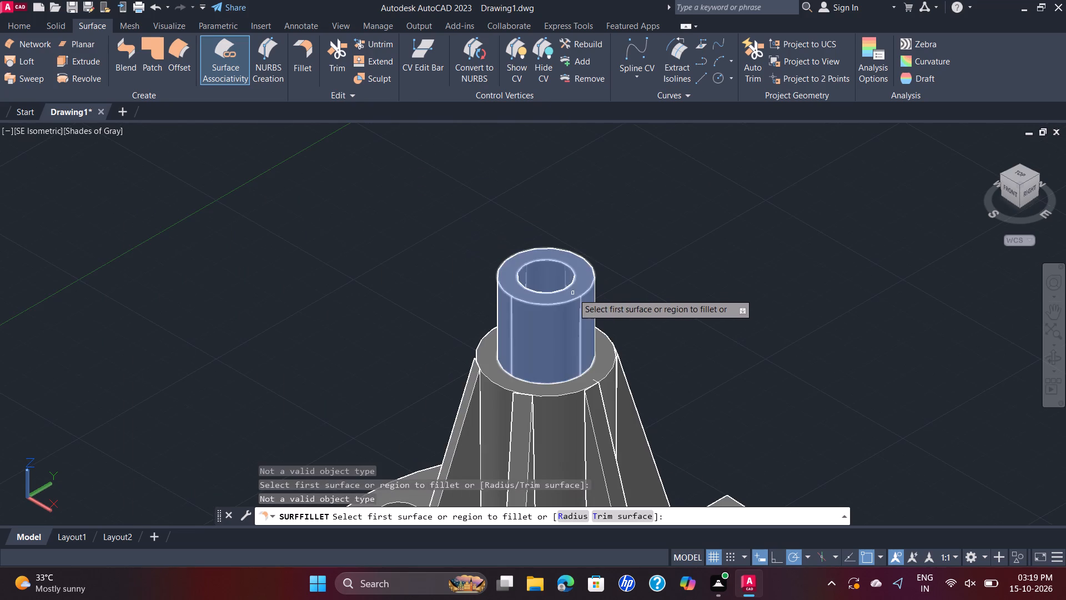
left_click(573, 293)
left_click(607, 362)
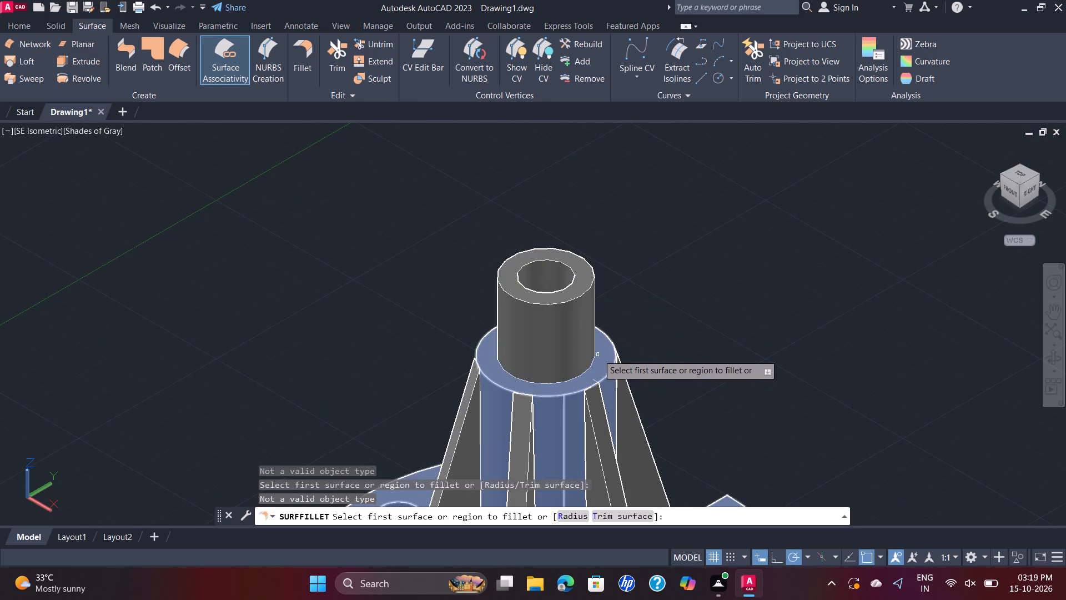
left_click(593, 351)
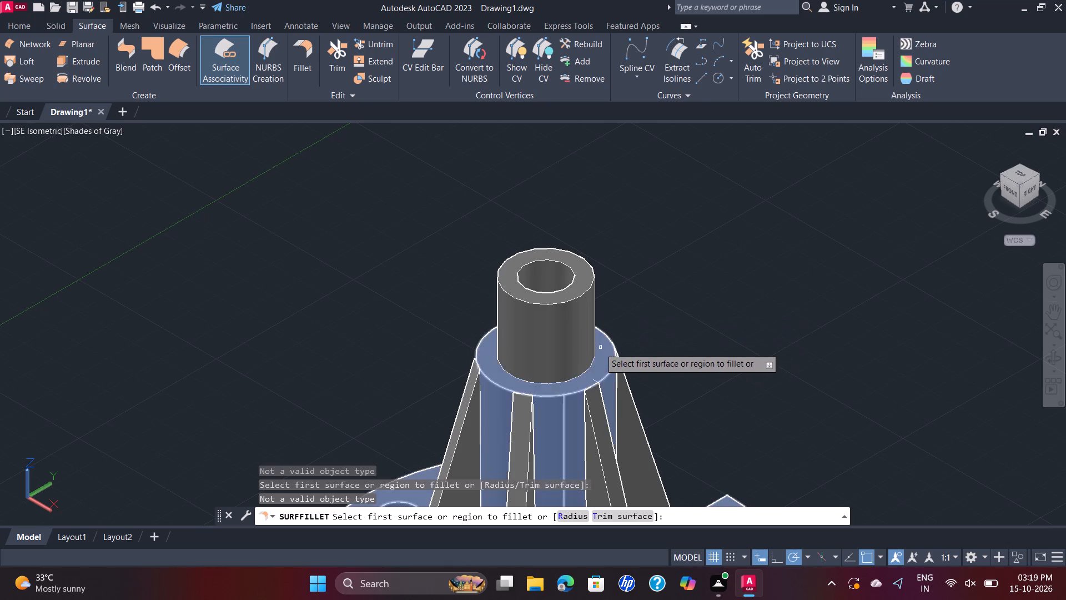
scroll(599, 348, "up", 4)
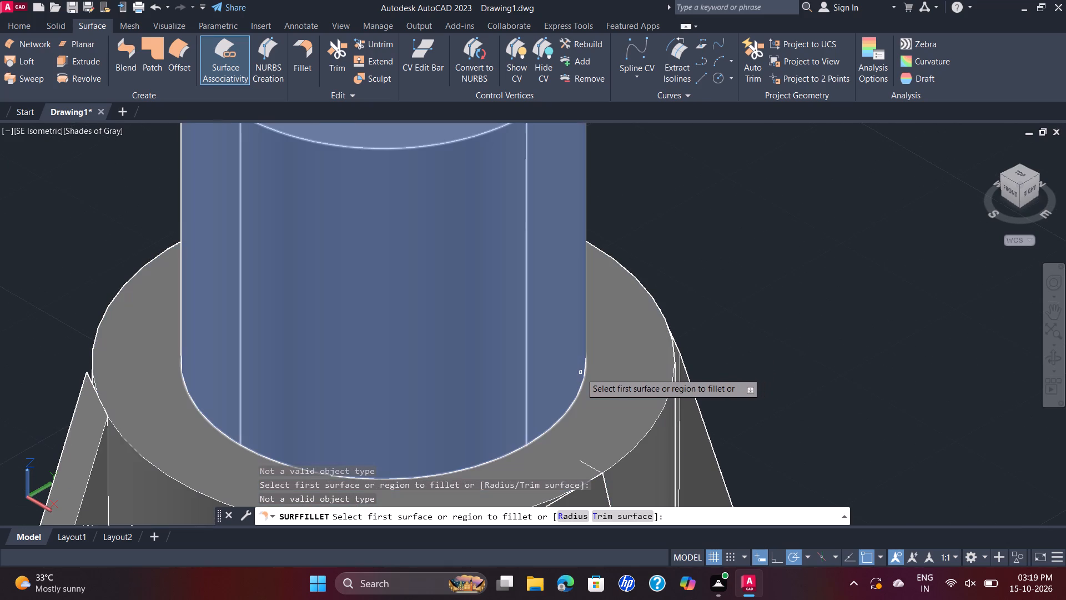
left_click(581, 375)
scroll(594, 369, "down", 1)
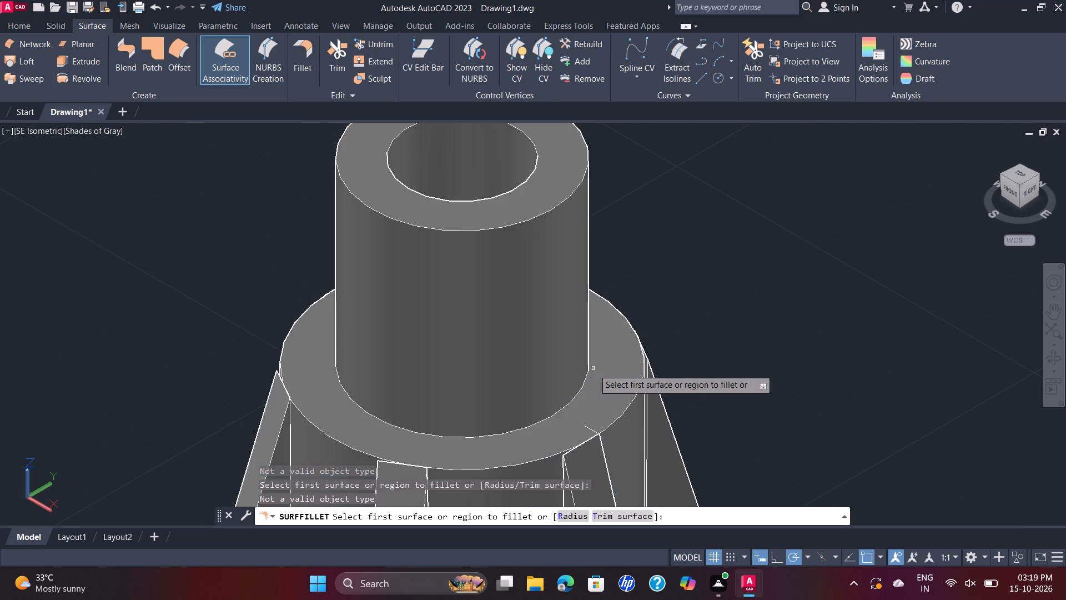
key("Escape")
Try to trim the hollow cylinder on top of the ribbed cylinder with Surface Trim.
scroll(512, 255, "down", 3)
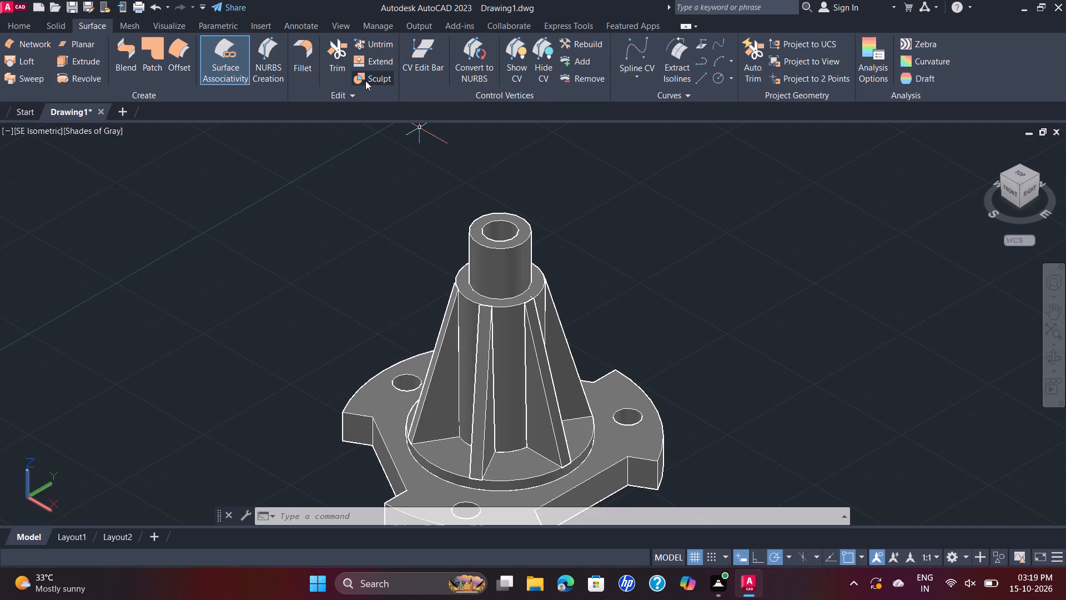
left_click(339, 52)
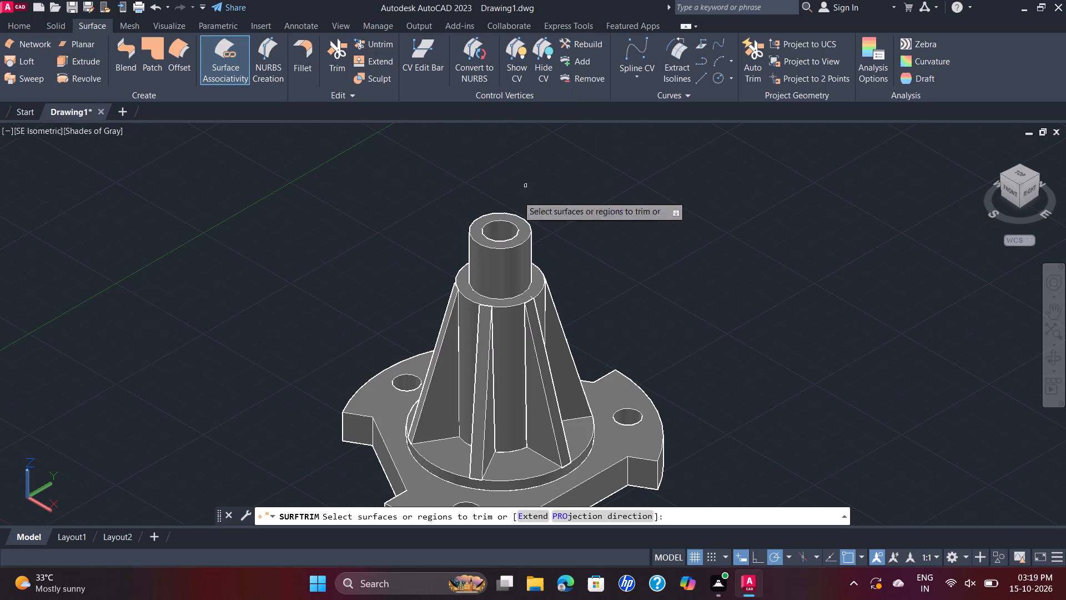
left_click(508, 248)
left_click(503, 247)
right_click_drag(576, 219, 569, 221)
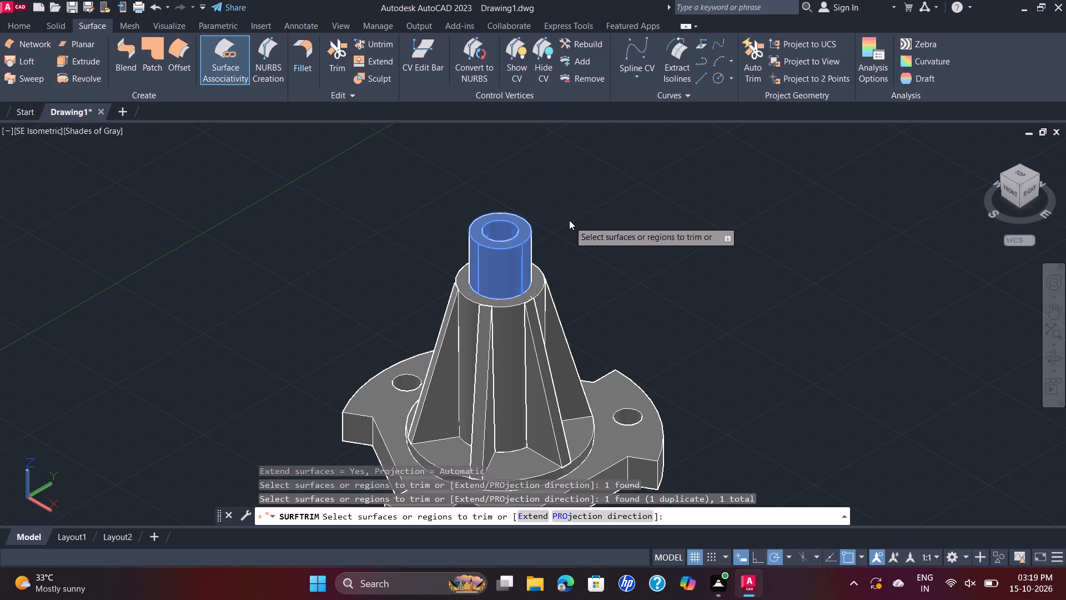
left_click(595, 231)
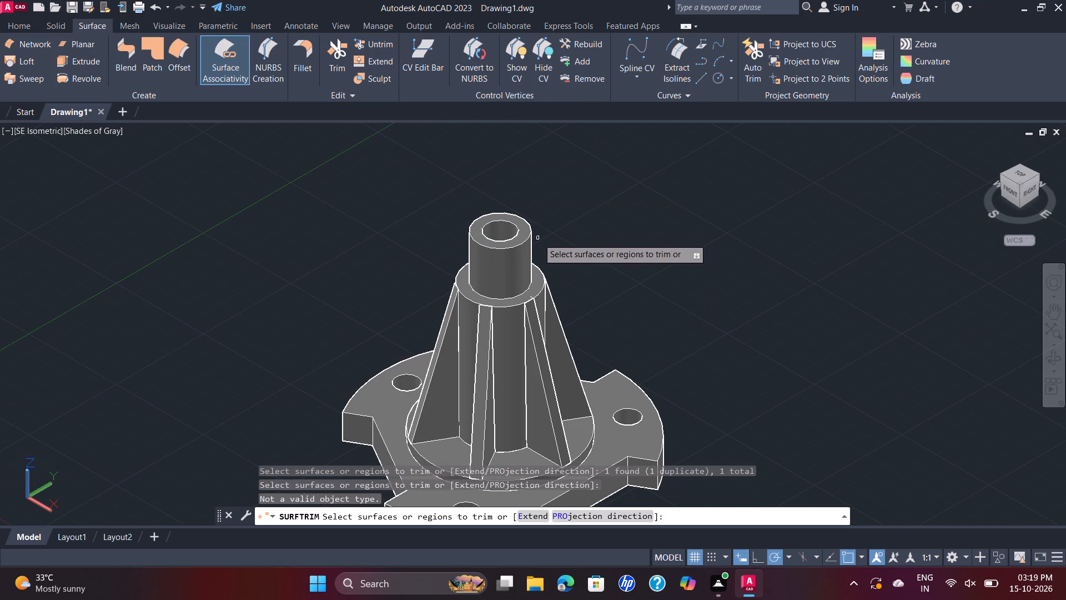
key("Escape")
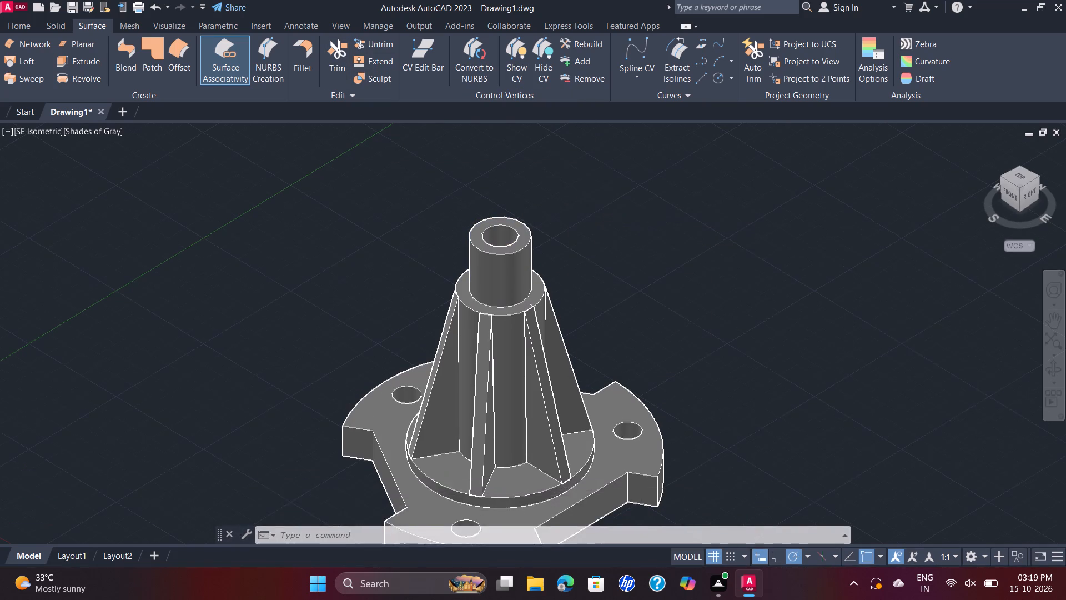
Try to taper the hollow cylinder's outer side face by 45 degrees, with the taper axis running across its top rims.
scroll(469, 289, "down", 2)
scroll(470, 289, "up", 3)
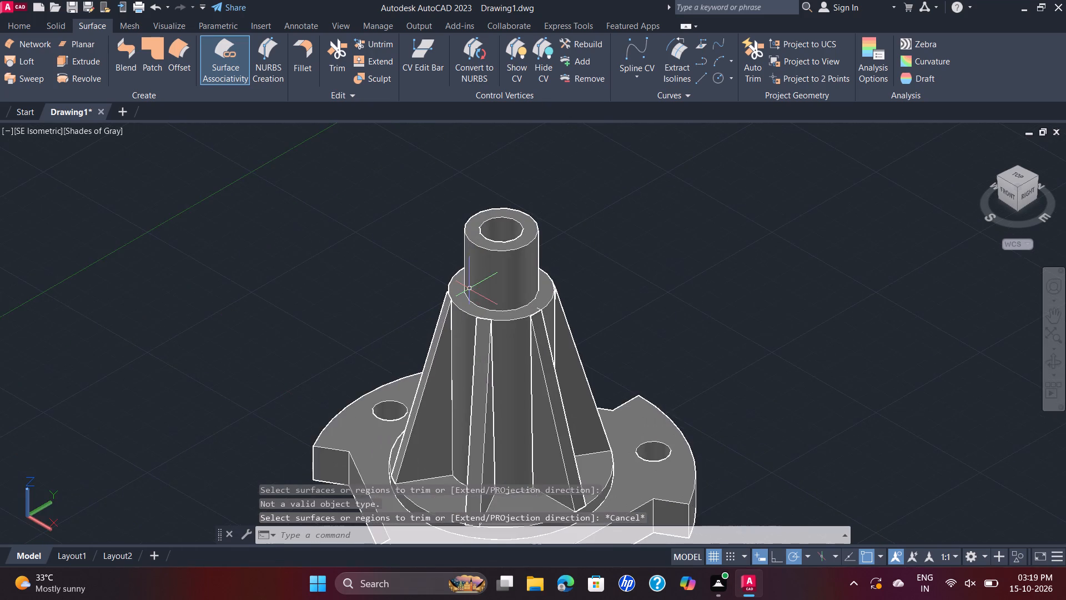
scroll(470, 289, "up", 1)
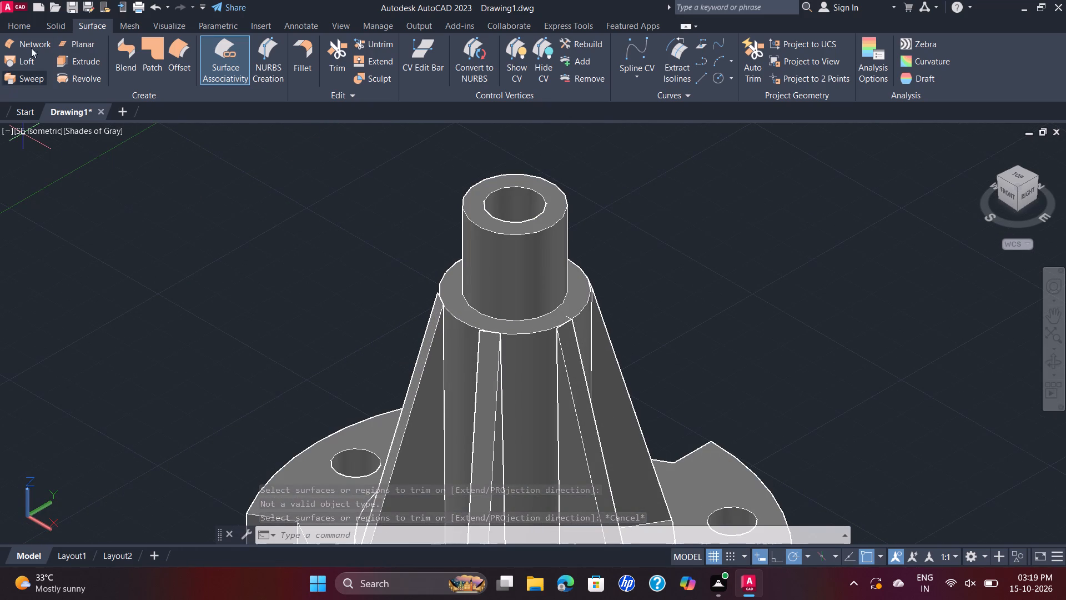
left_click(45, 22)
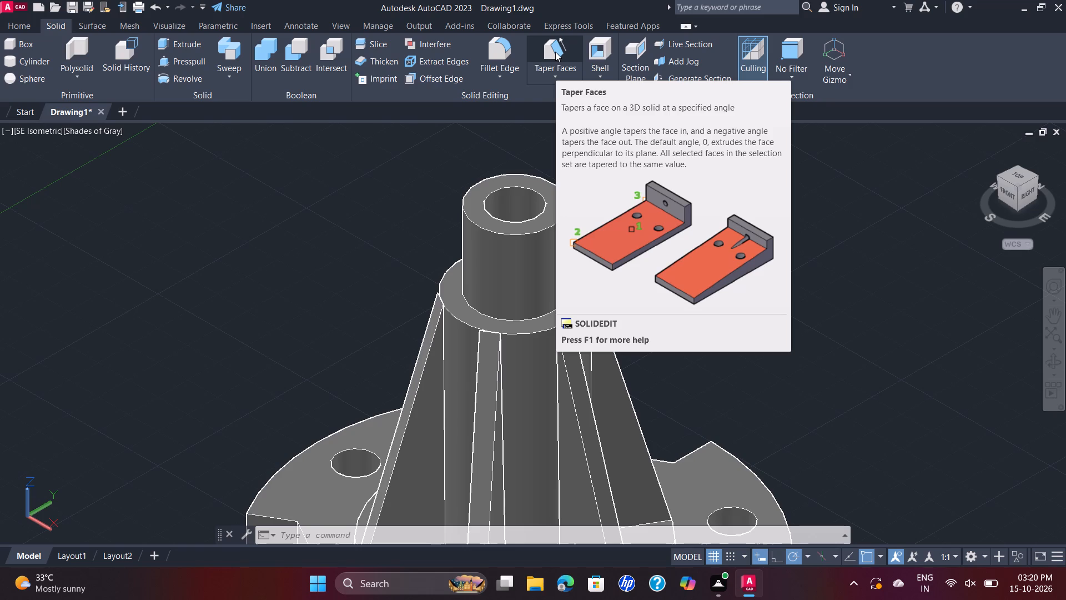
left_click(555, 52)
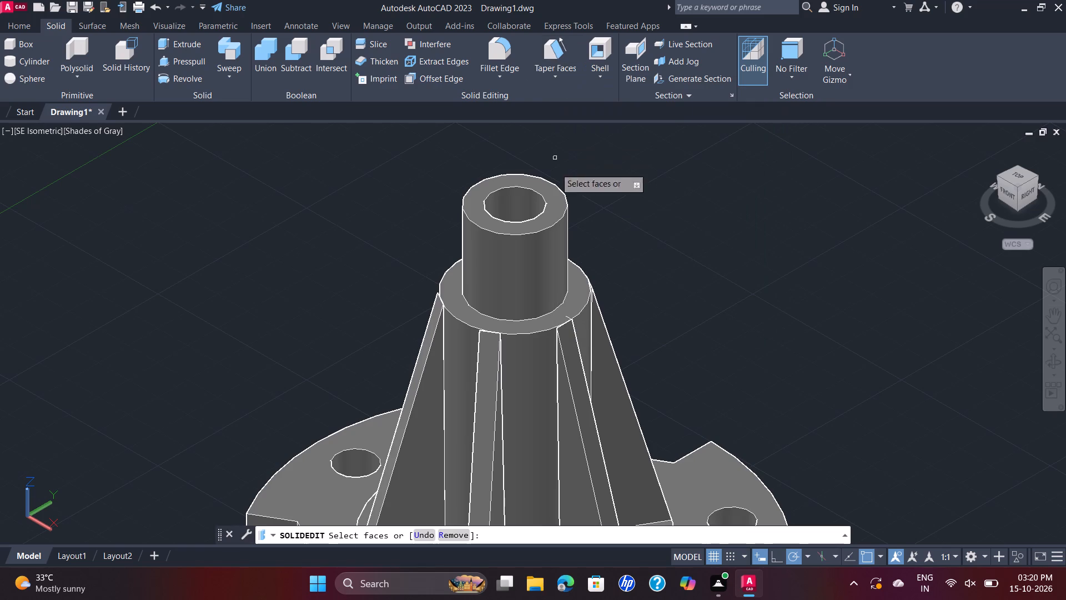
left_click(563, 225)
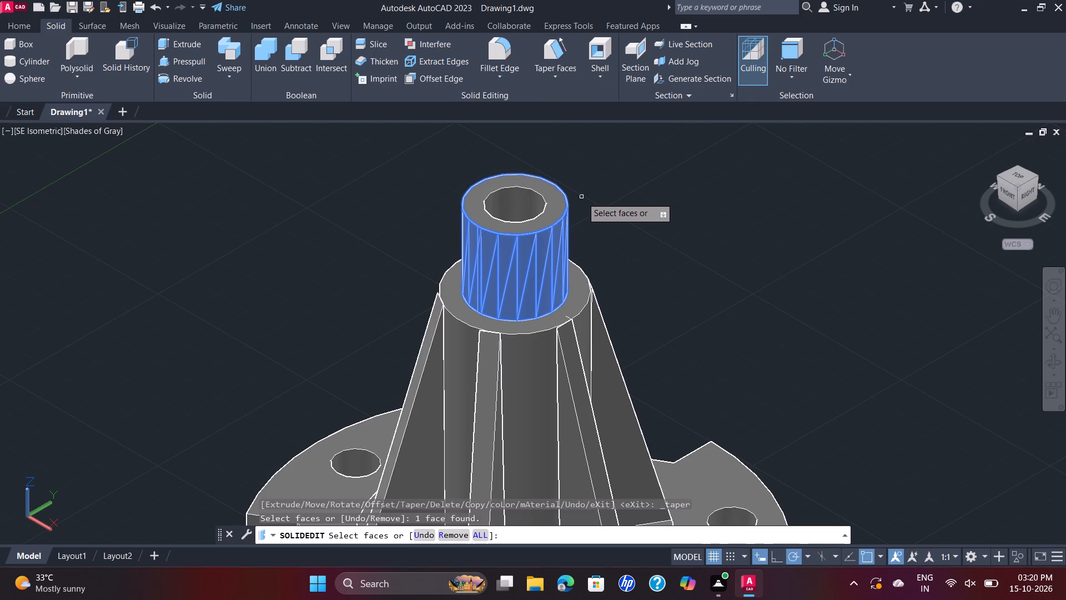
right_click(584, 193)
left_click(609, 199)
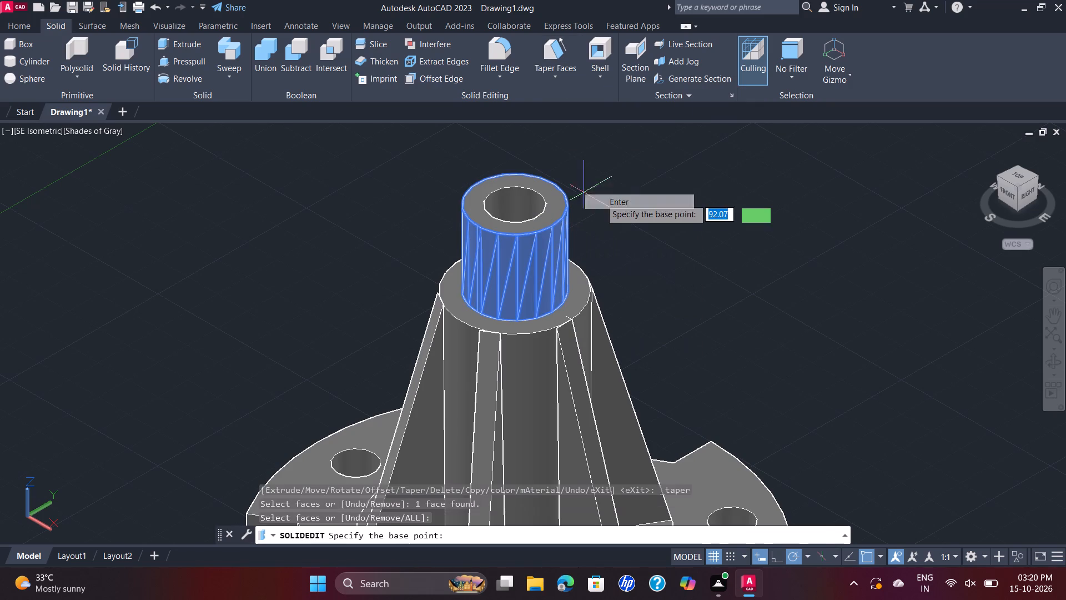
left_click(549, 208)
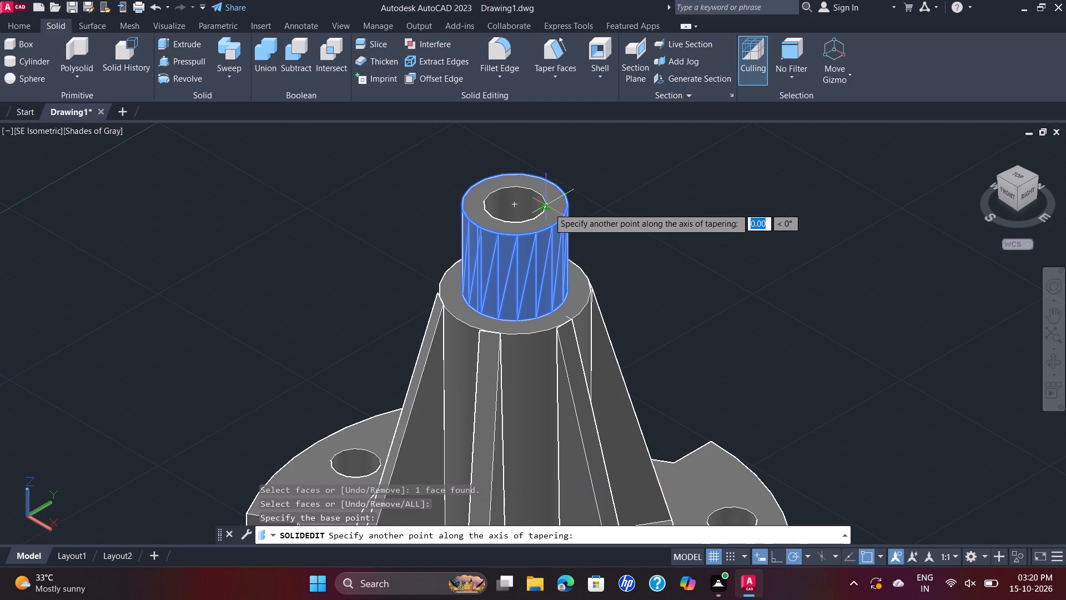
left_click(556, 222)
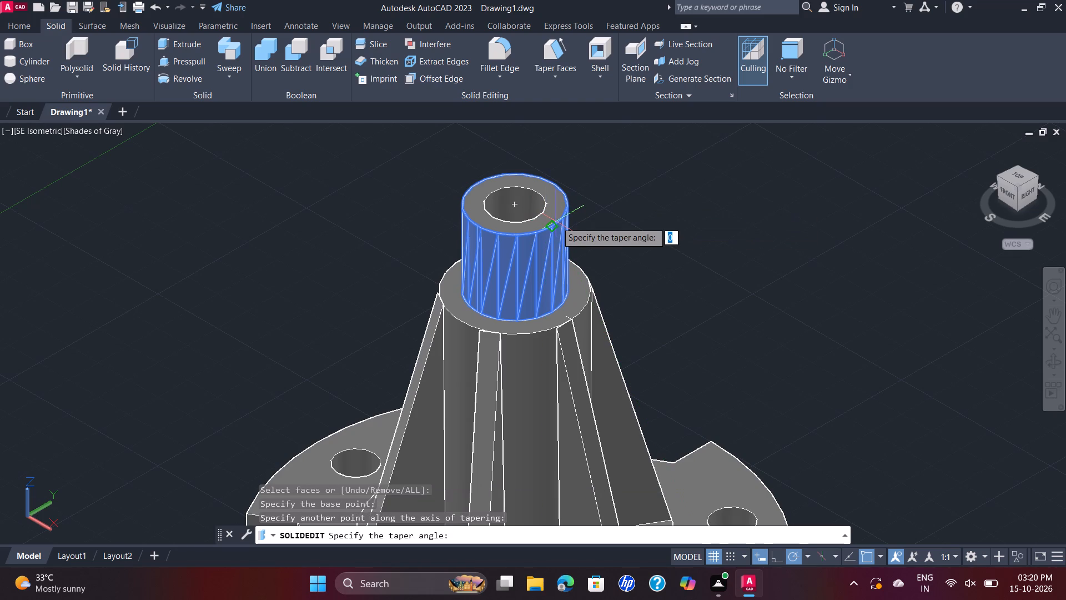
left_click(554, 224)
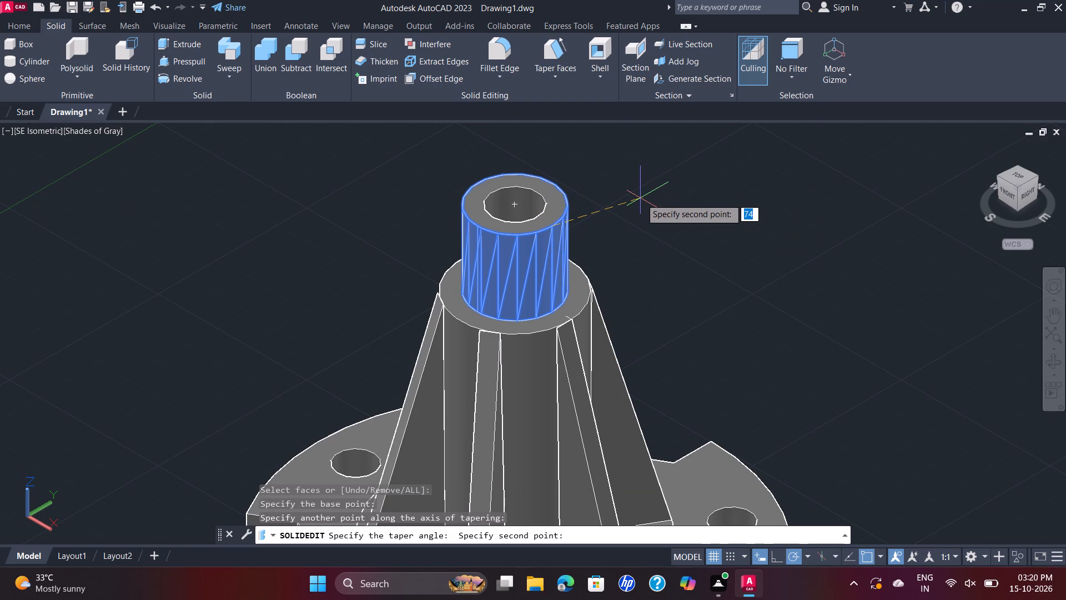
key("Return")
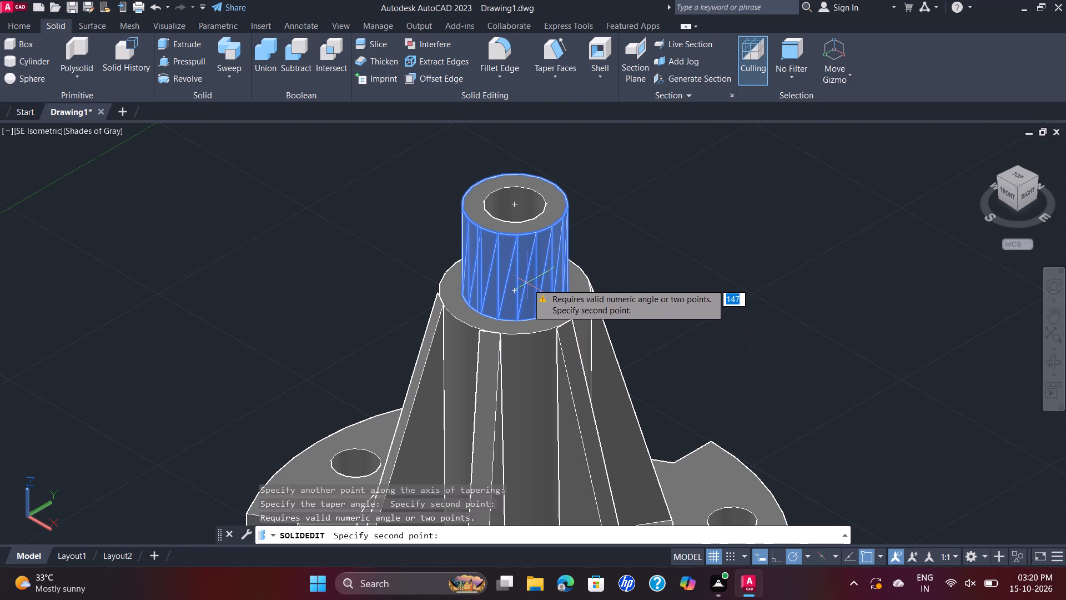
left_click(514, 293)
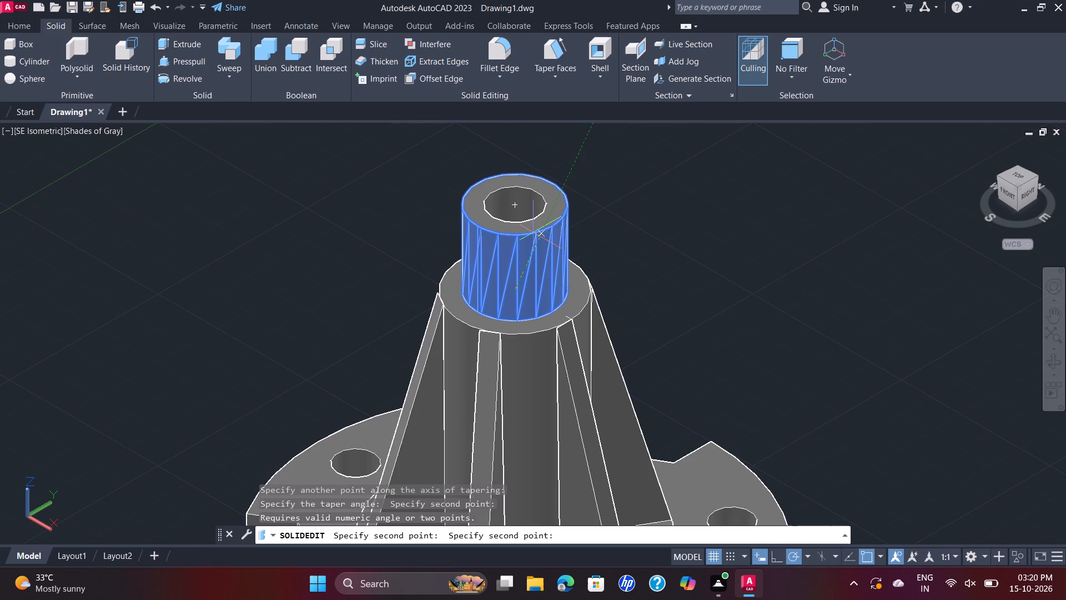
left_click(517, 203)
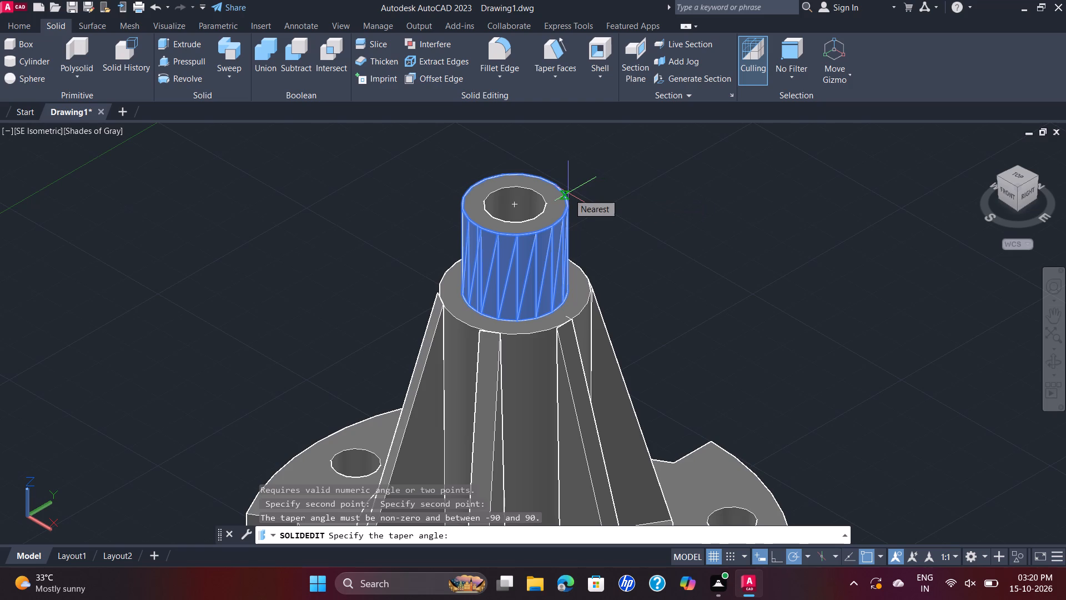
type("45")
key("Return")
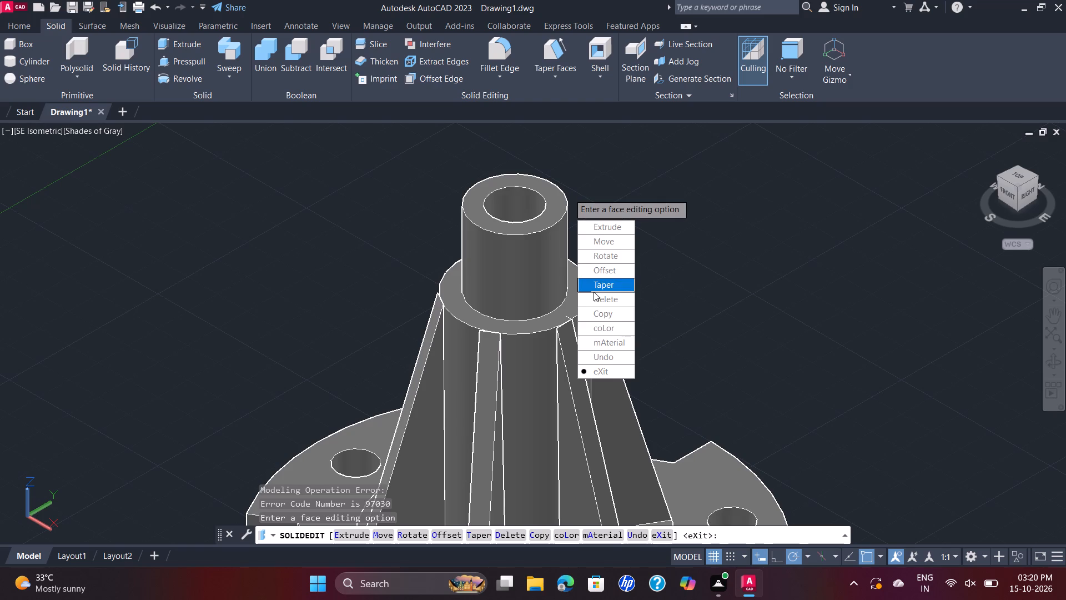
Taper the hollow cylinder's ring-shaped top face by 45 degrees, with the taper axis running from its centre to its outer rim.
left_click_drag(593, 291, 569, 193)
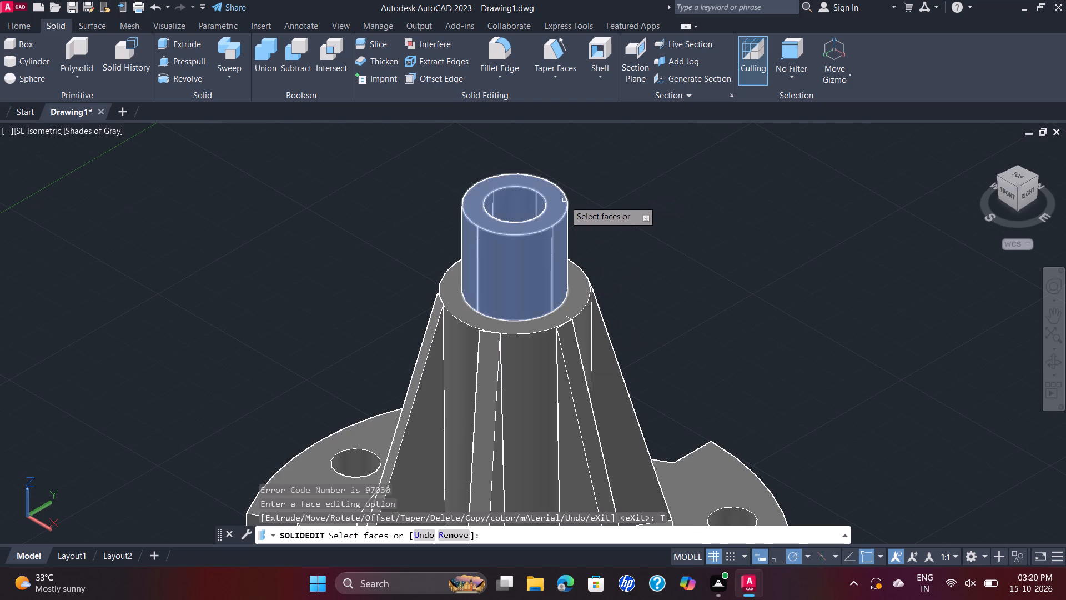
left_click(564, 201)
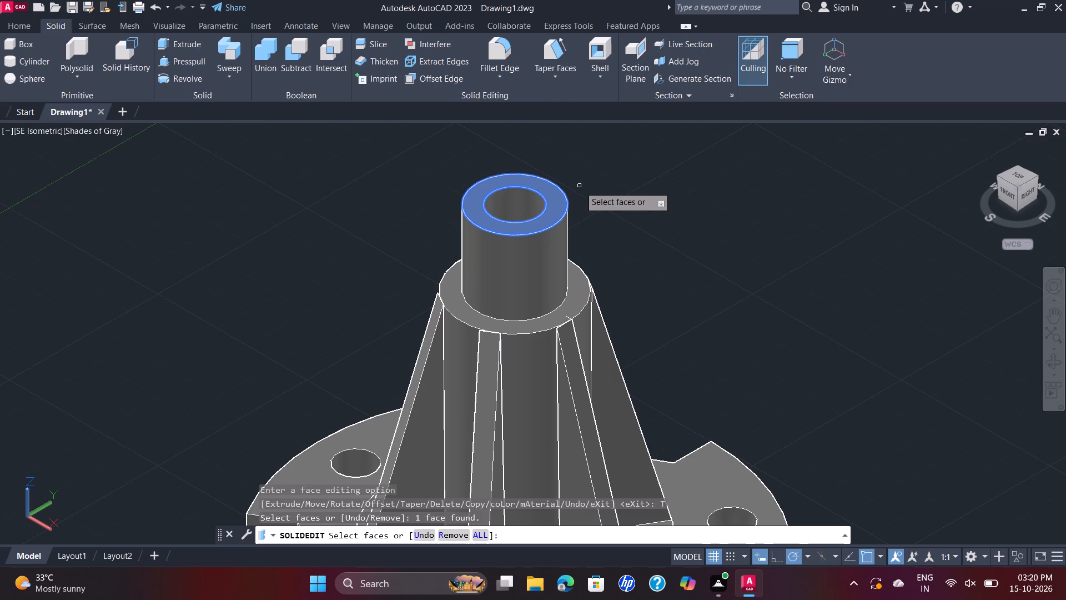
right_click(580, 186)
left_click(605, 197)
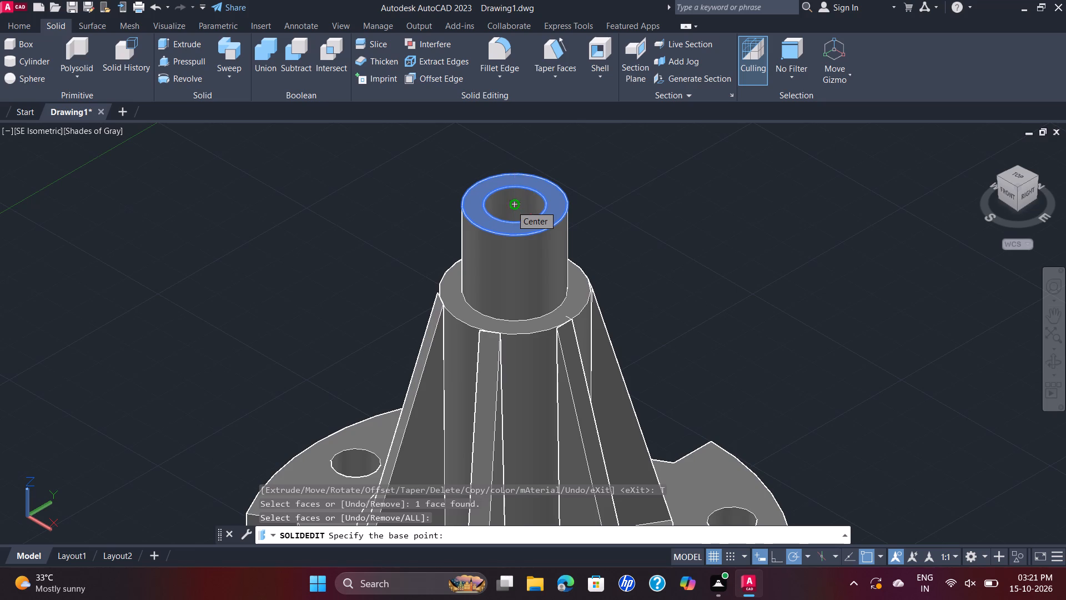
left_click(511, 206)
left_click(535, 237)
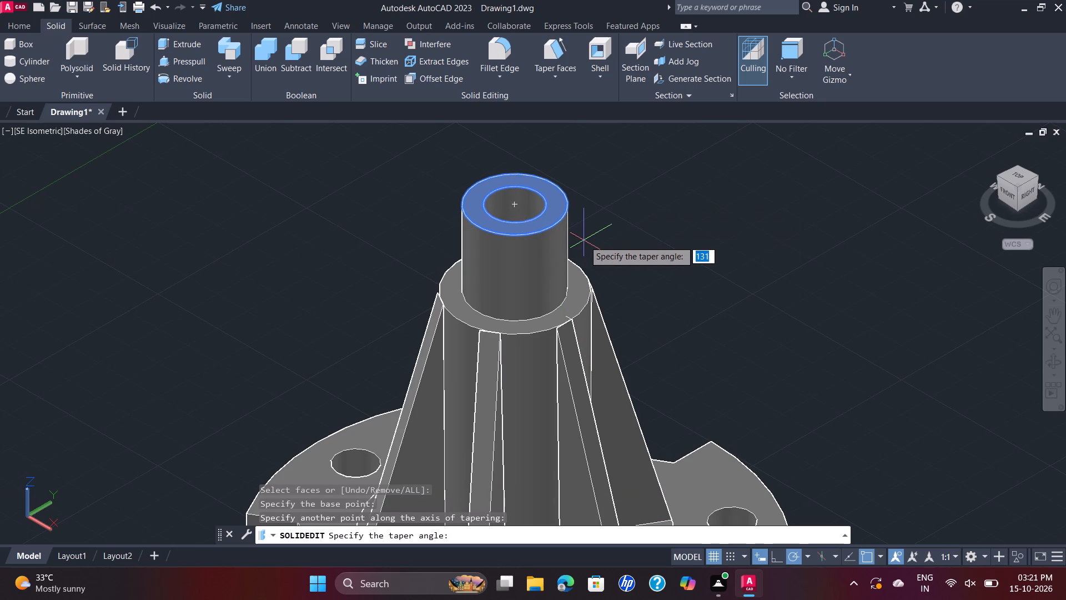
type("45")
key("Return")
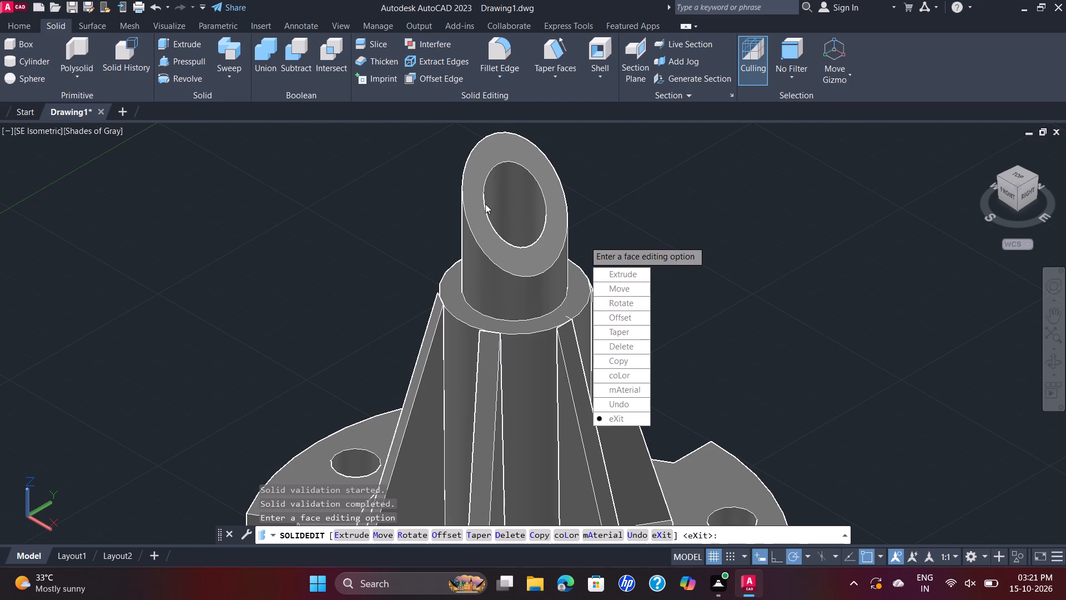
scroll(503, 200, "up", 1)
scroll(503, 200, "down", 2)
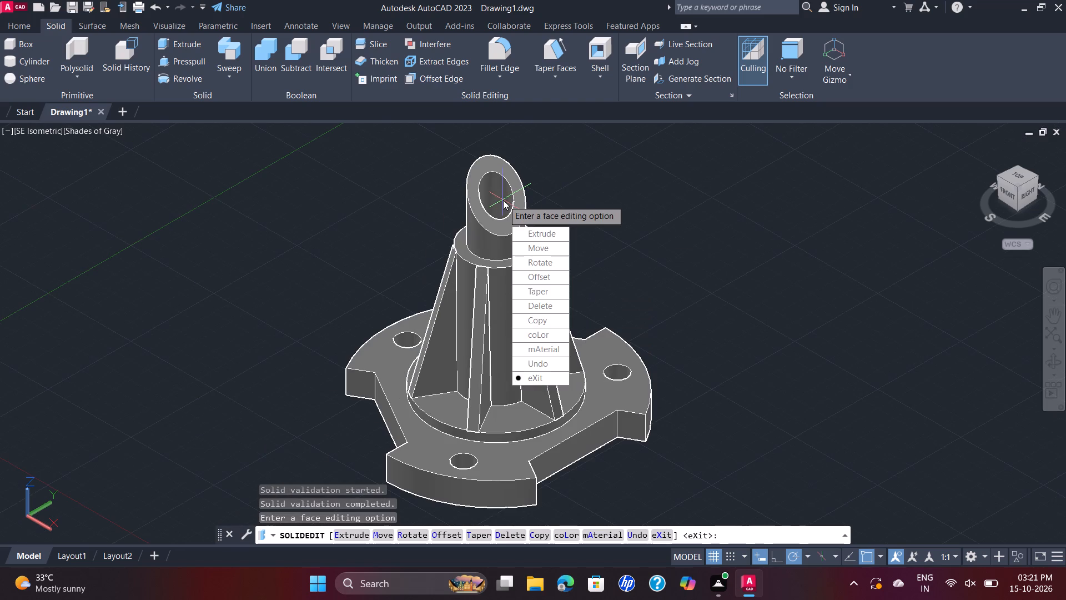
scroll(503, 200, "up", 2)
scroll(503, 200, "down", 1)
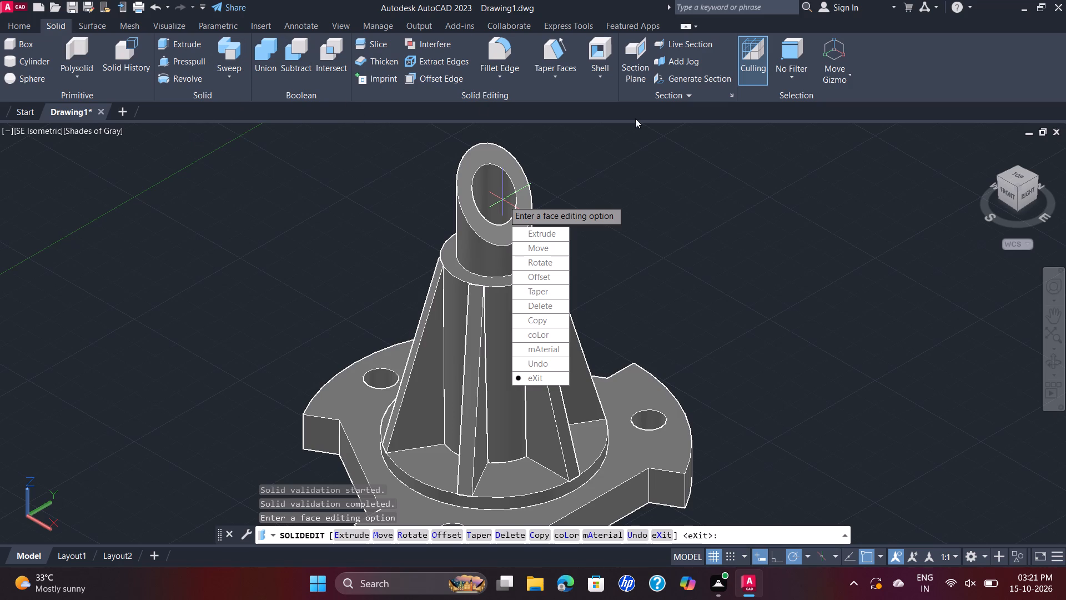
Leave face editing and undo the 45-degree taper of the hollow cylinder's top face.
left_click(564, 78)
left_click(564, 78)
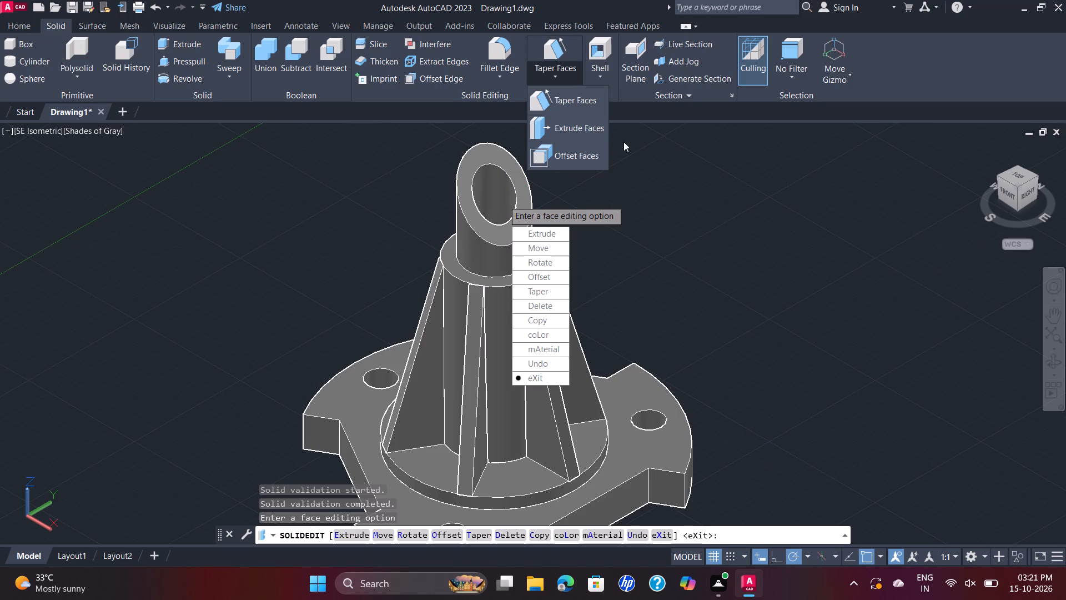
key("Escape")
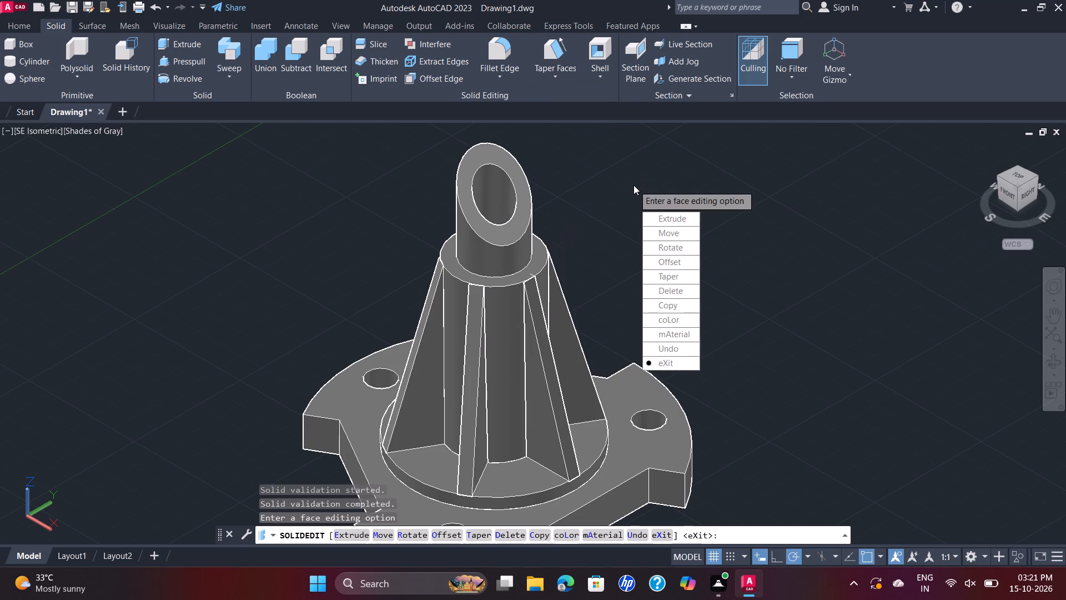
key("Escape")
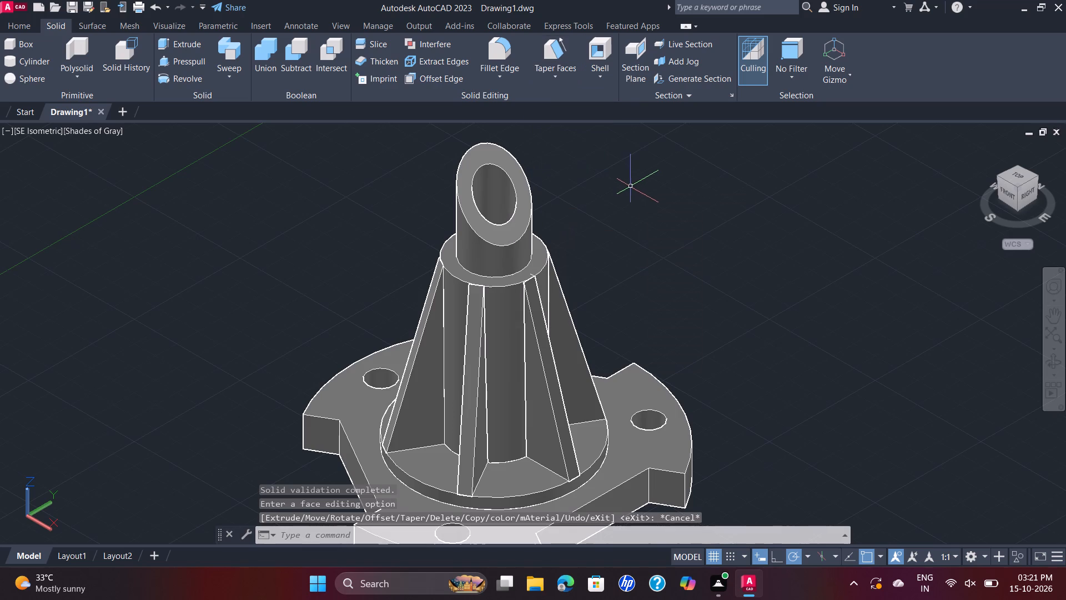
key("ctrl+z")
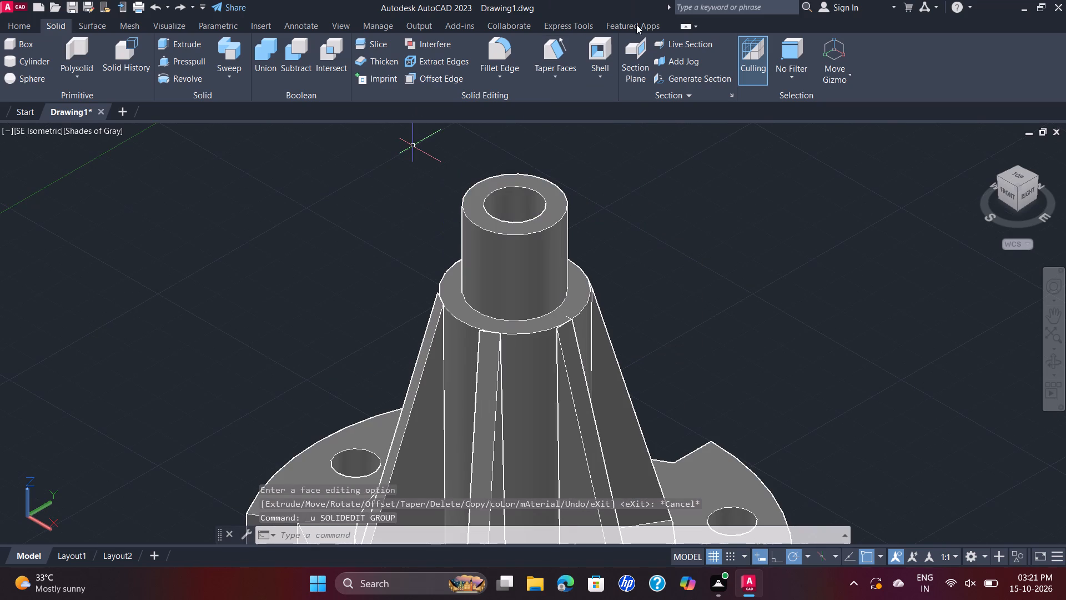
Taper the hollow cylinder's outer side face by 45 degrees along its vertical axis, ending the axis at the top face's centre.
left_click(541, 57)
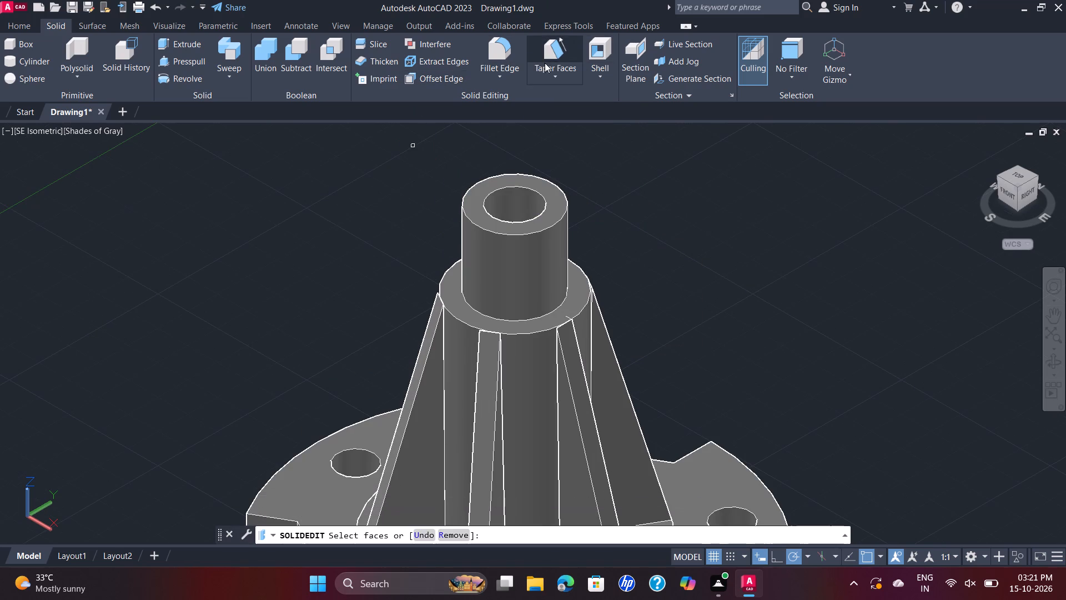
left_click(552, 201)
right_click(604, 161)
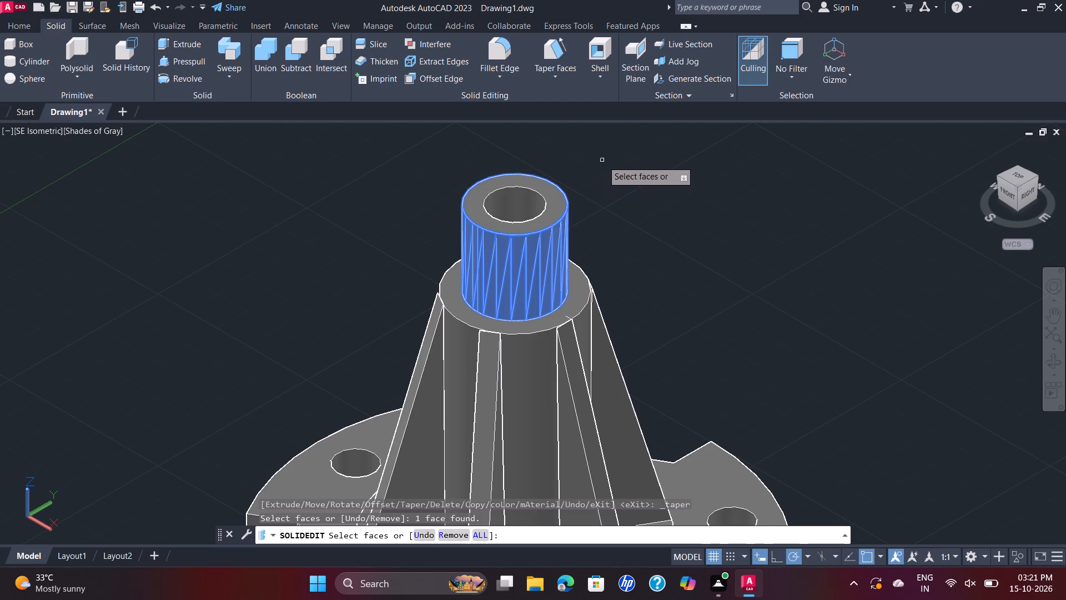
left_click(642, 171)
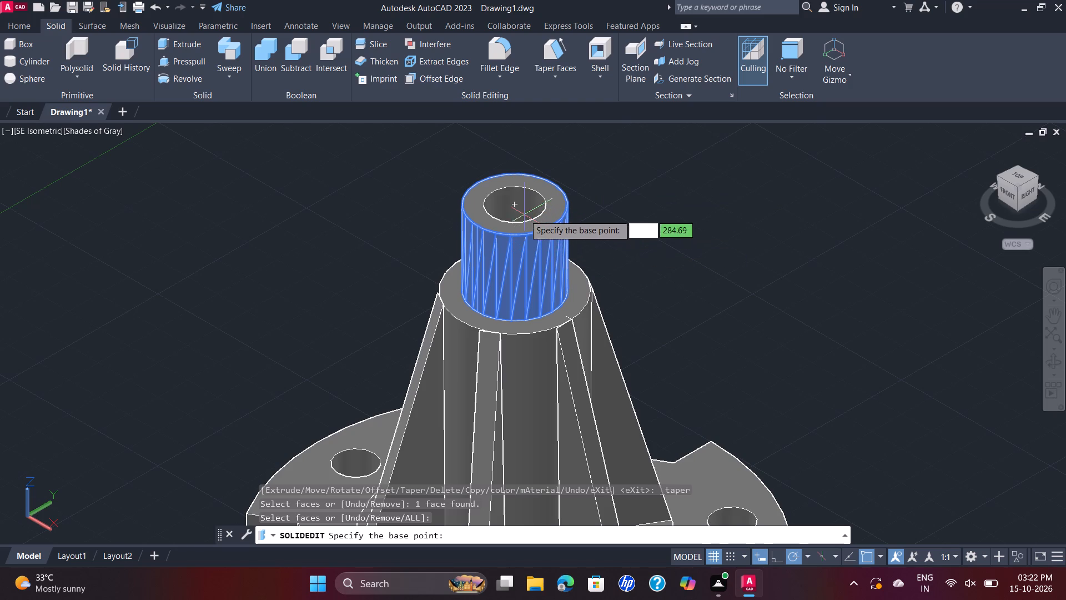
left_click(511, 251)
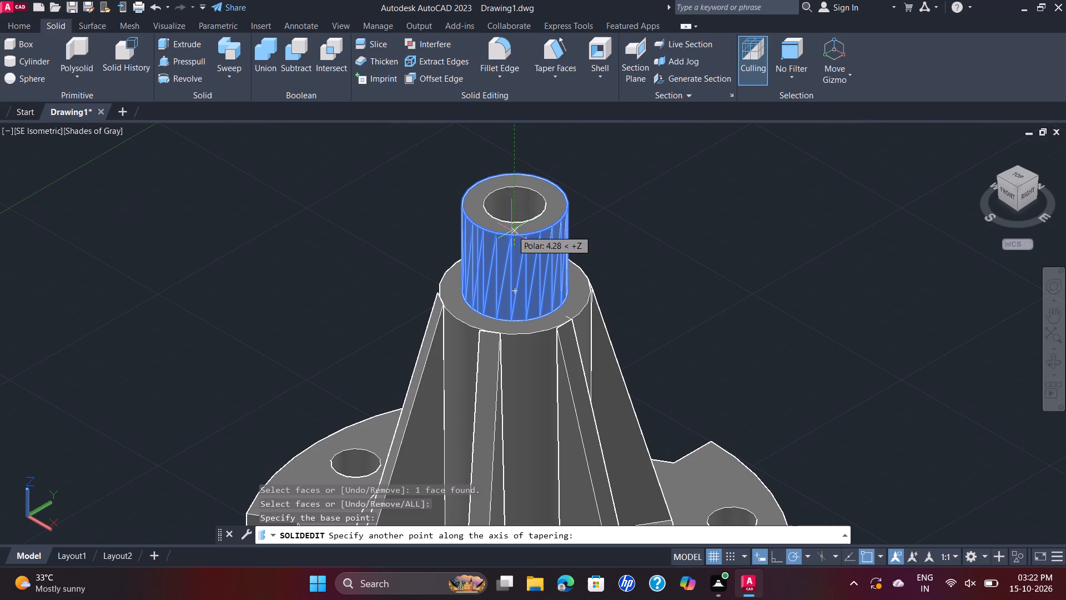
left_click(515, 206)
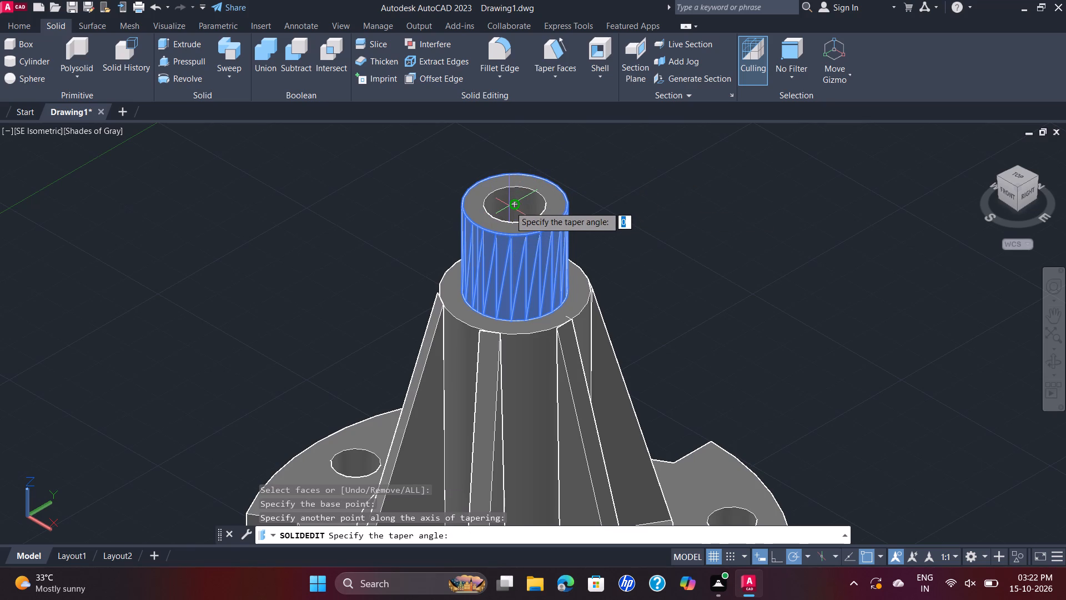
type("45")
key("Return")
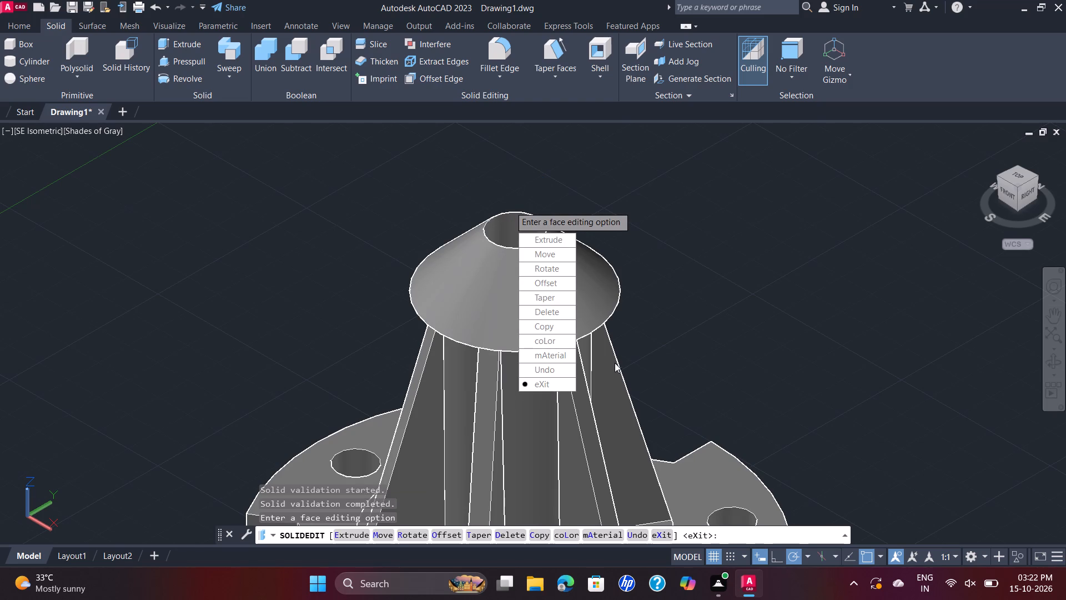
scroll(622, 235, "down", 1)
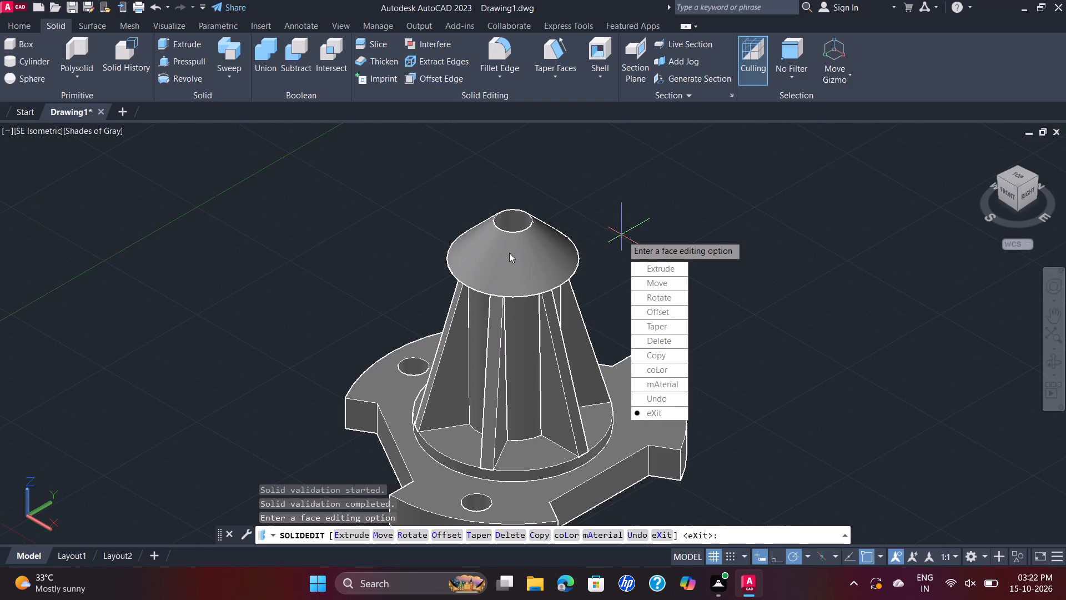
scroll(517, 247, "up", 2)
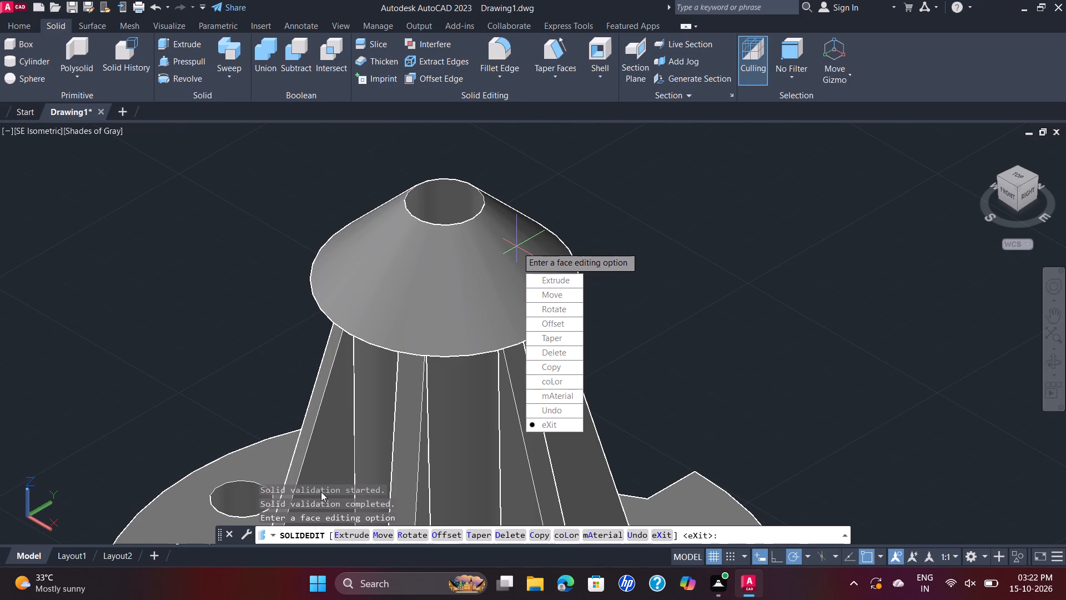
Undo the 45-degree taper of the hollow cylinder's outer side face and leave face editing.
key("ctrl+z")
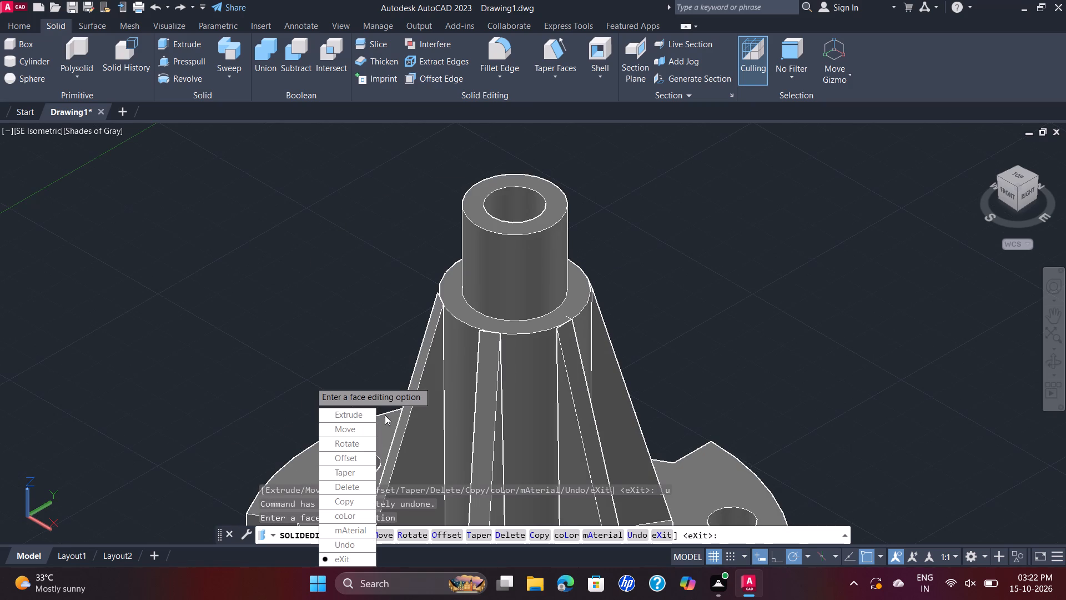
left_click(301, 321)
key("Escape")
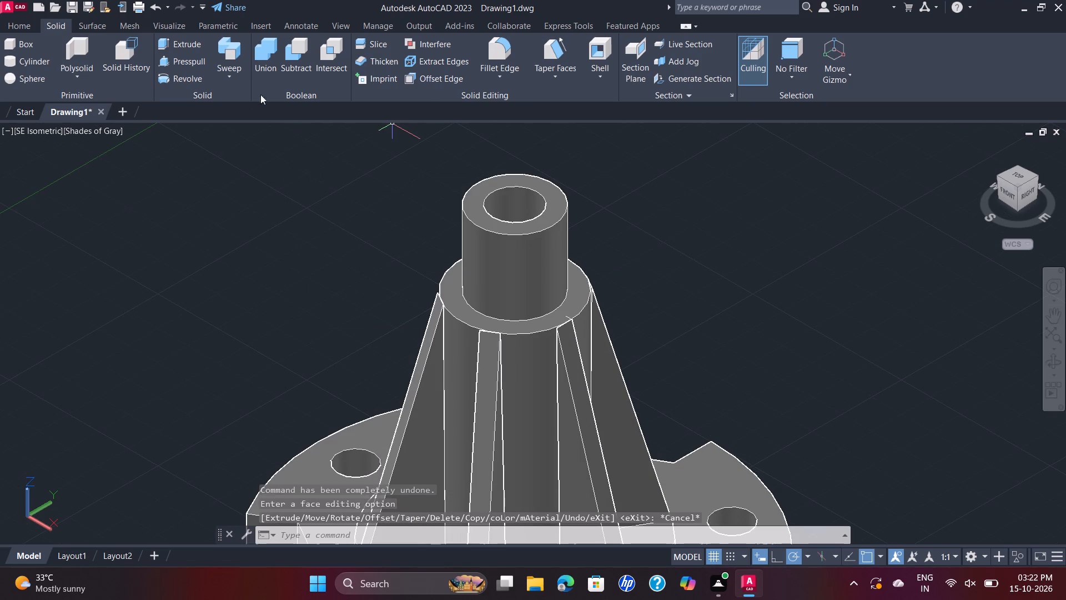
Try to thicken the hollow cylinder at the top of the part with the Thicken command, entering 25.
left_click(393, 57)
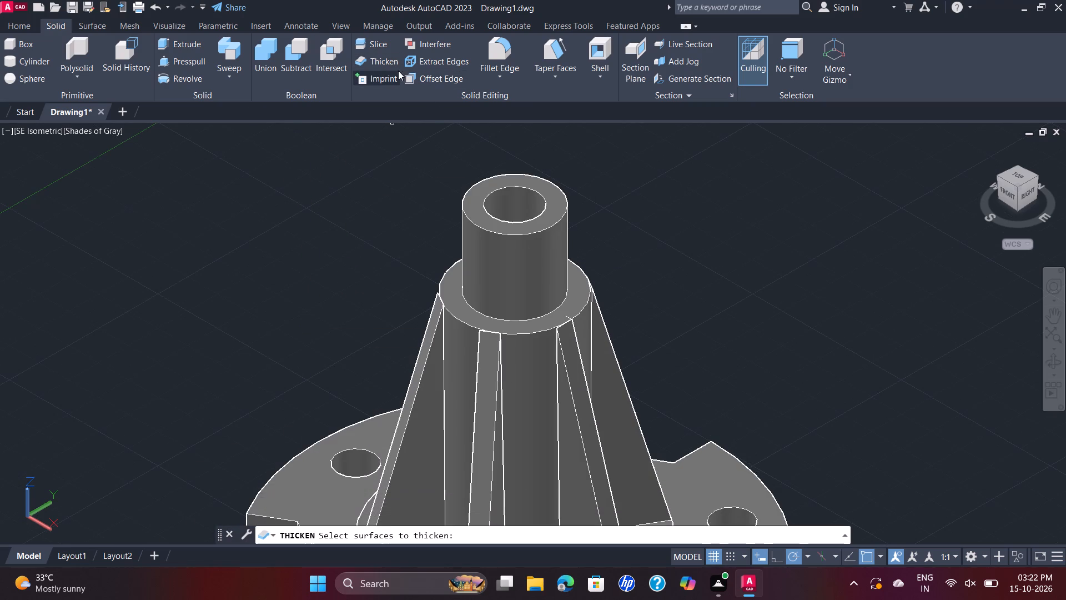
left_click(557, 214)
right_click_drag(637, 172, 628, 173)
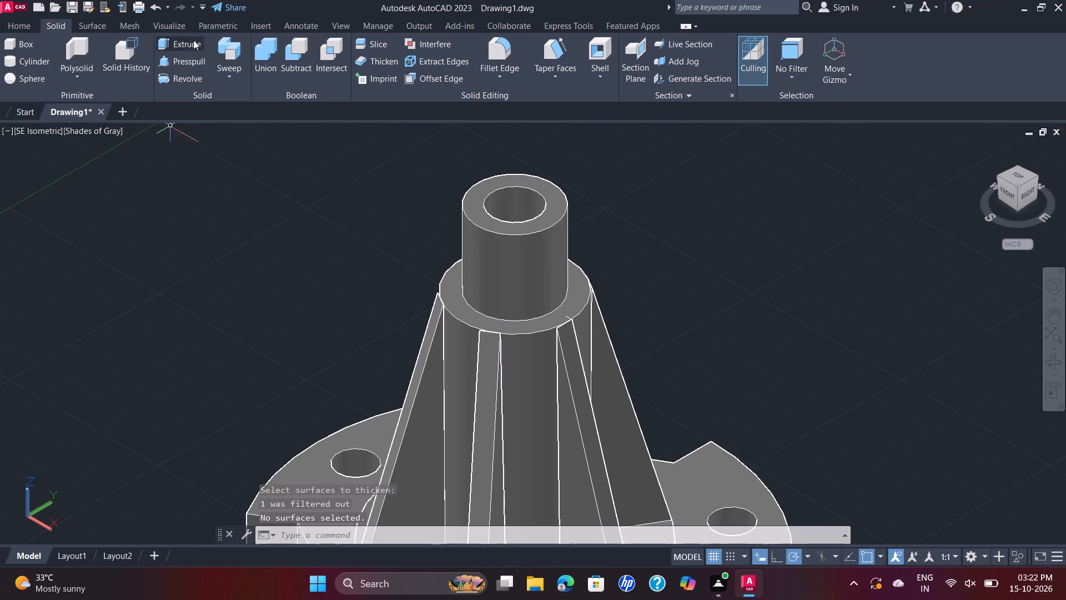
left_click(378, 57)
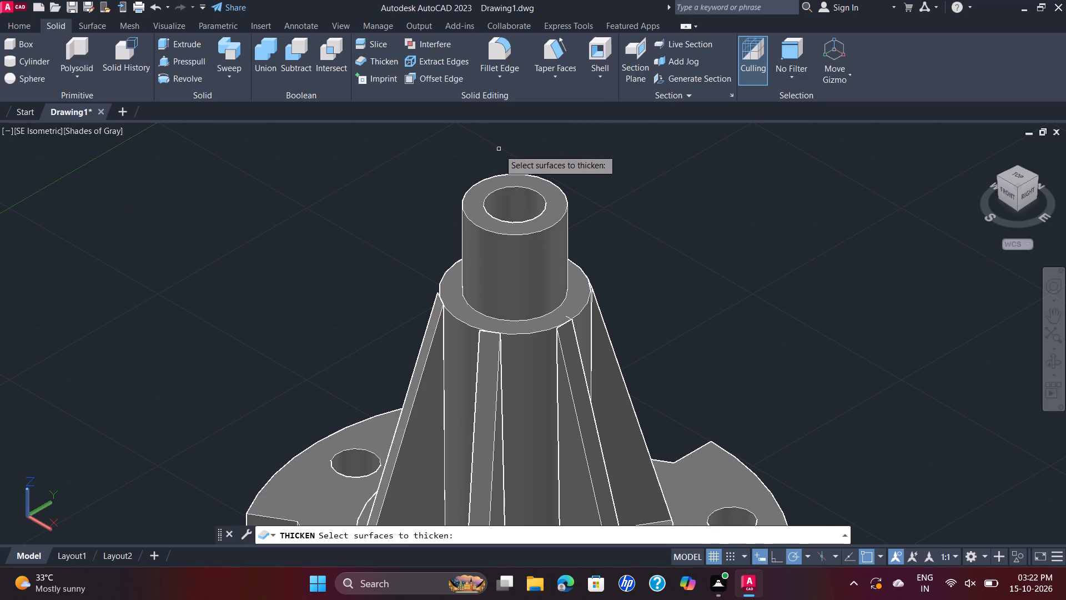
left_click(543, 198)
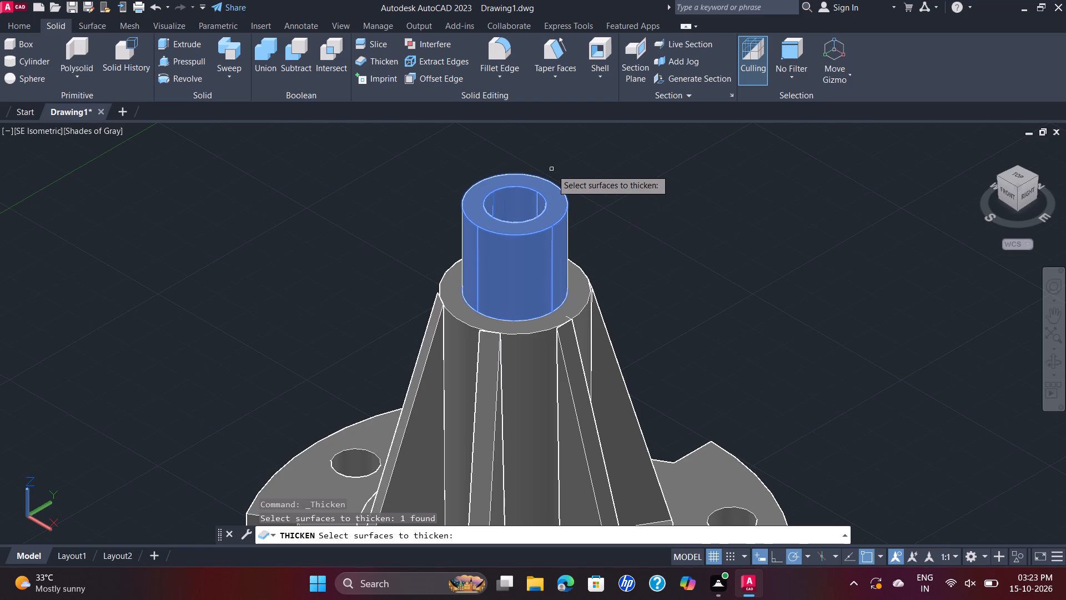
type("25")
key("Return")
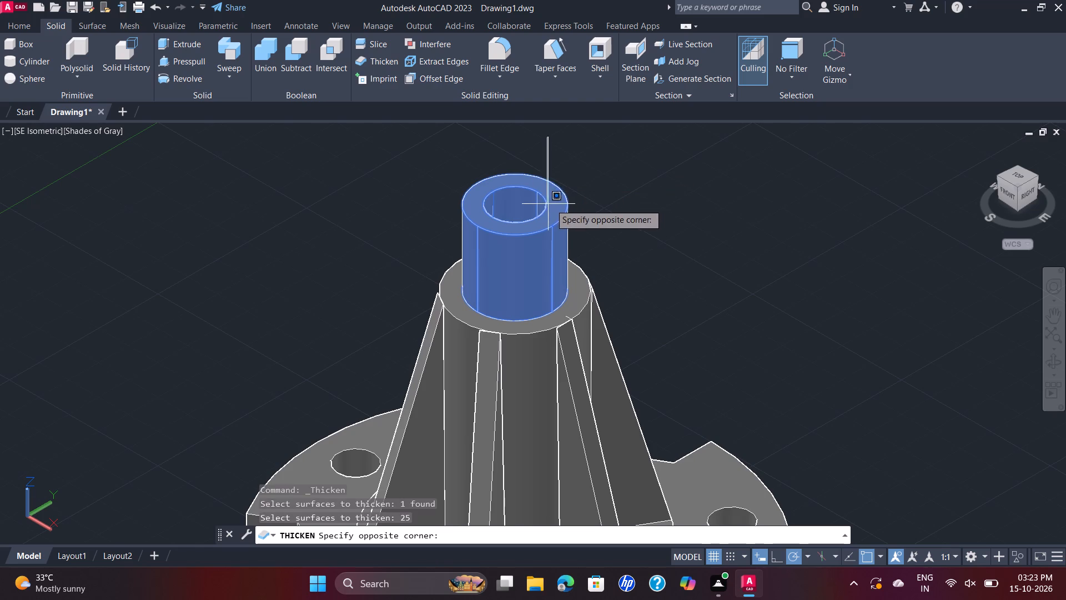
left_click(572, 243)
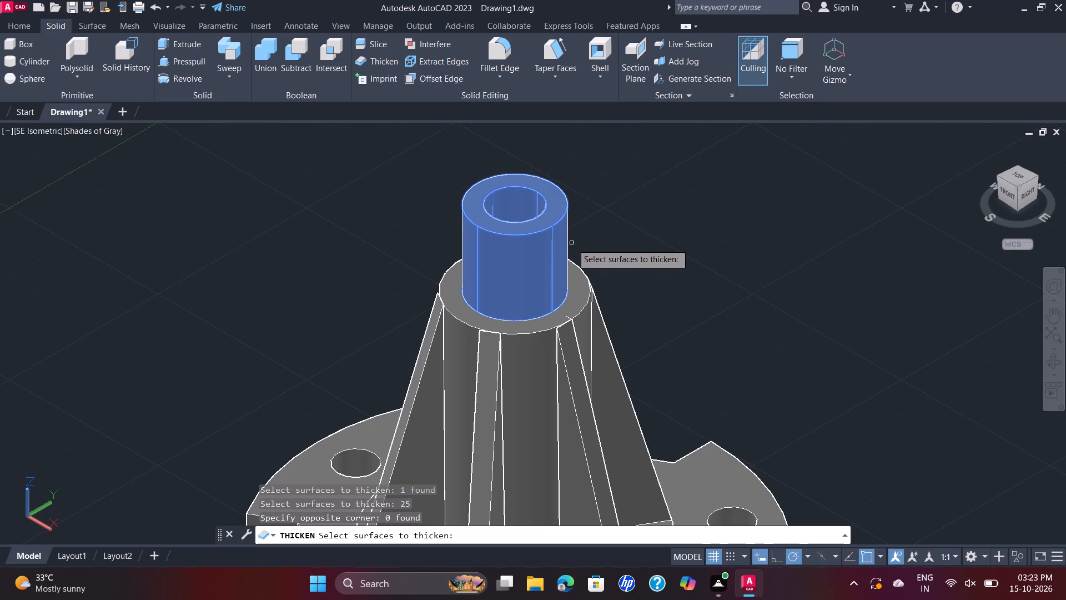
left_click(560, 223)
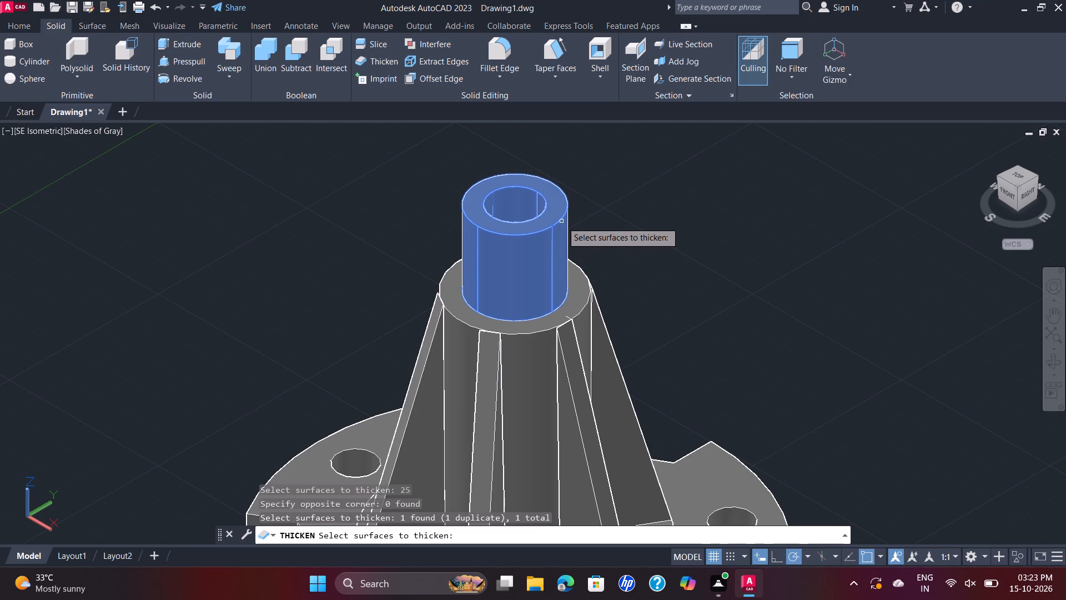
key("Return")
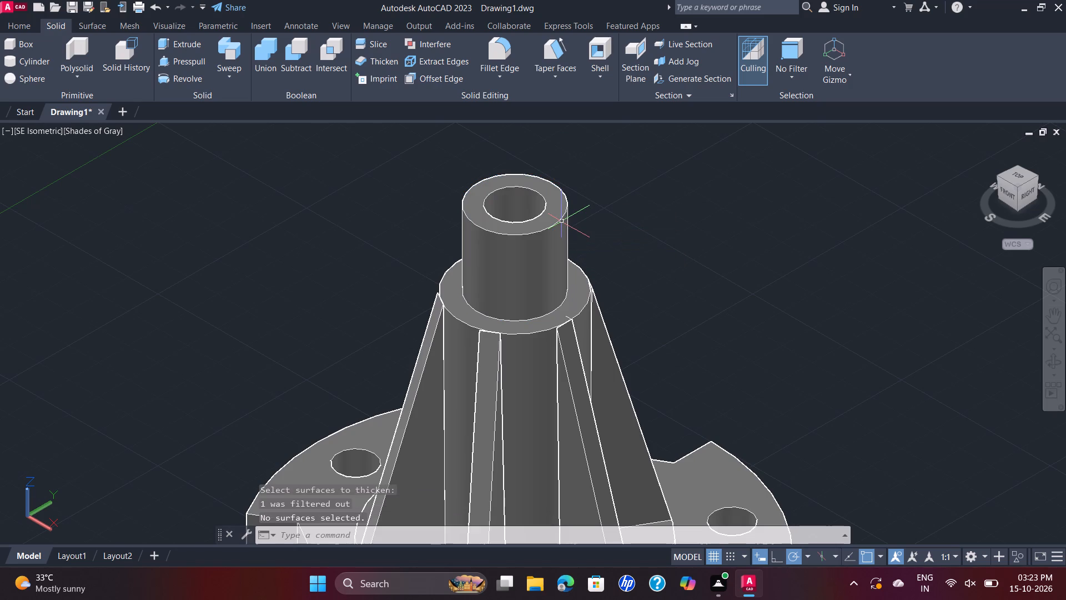
Union the plate, disc, ribbed cylinder and hollow top cylinder into one solid, selecting the whole model.
scroll(562, 221, "up", 3)
scroll(562, 221, "down", 2)
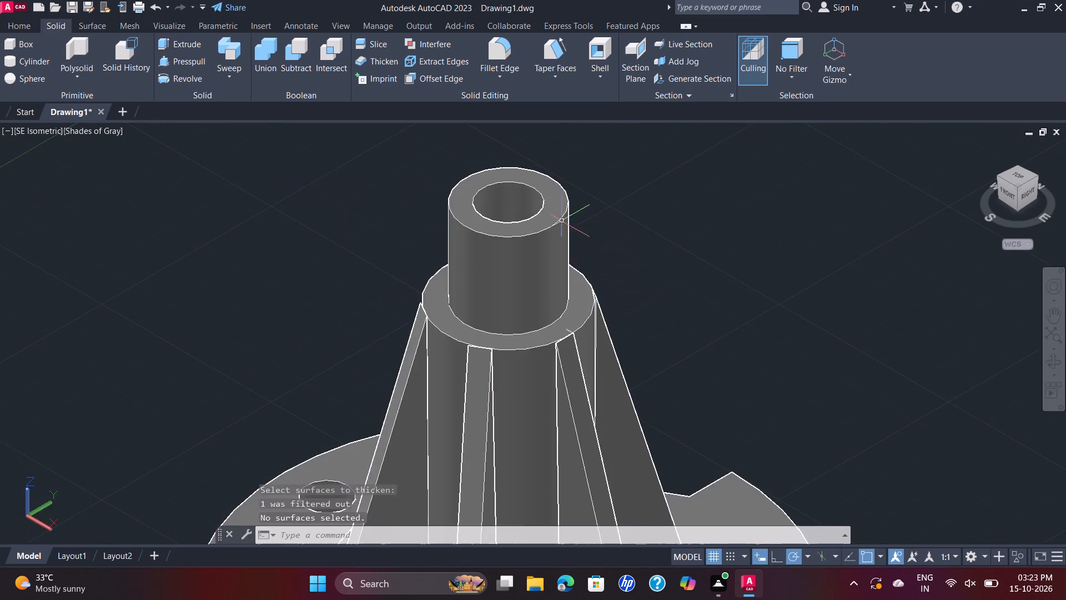
scroll(562, 221, "down", 2)
scroll(562, 221, "up", 2)
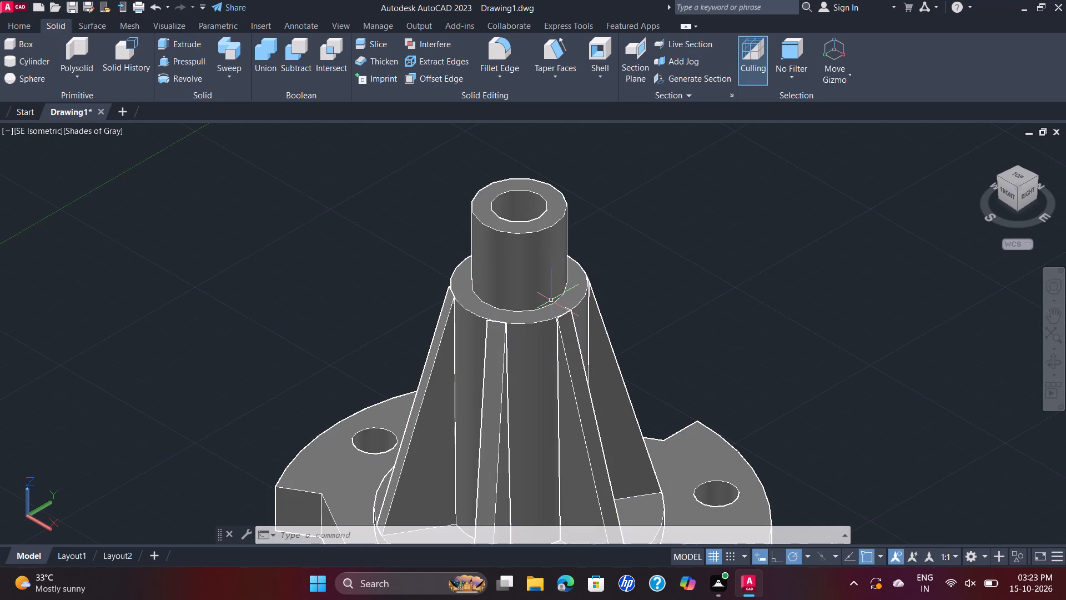
scroll(565, 300, "down", 2)
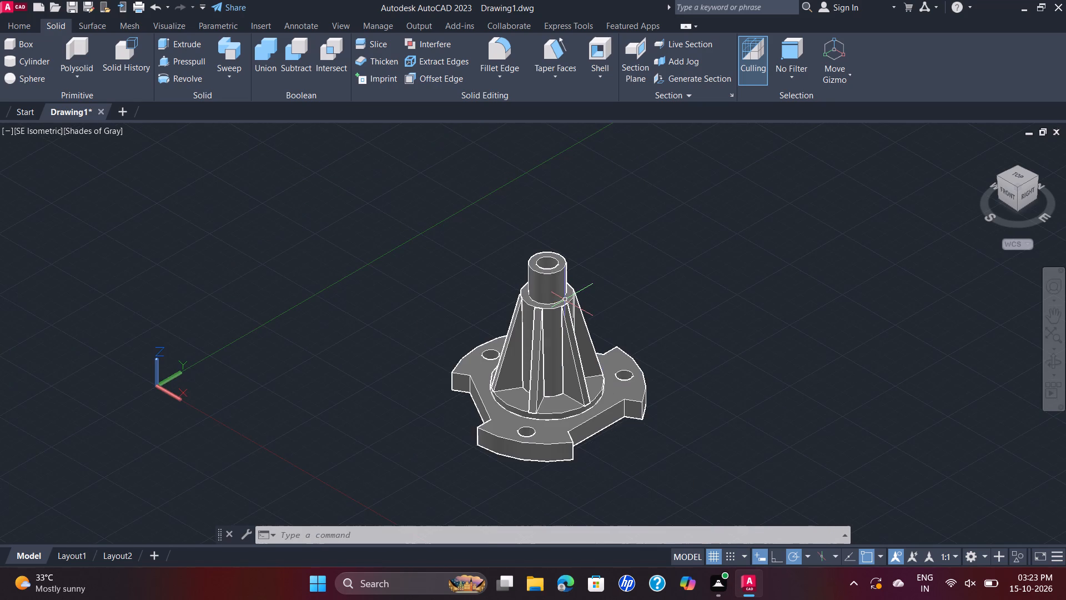
scroll(565, 300, "up", 1)
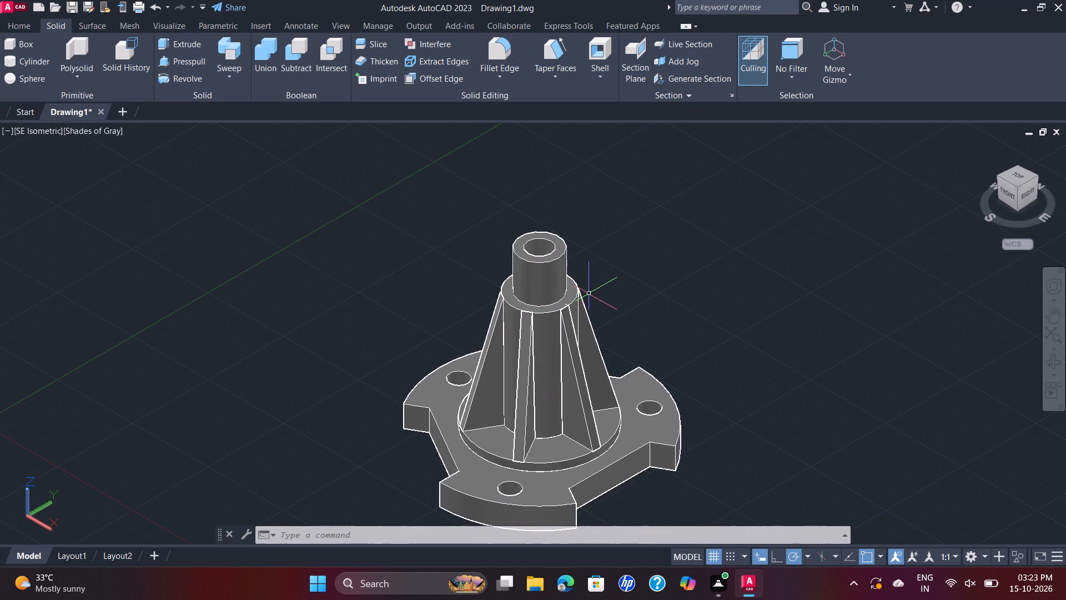
scroll(589, 294, "up", 1)
scroll(589, 294, "down", 1)
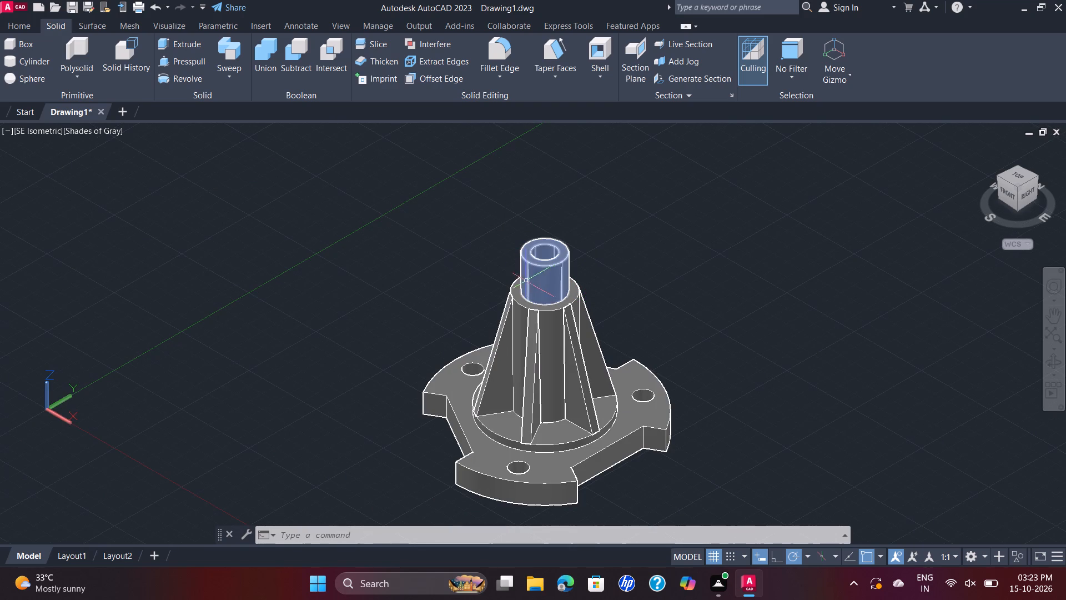
left_click(371, 231)
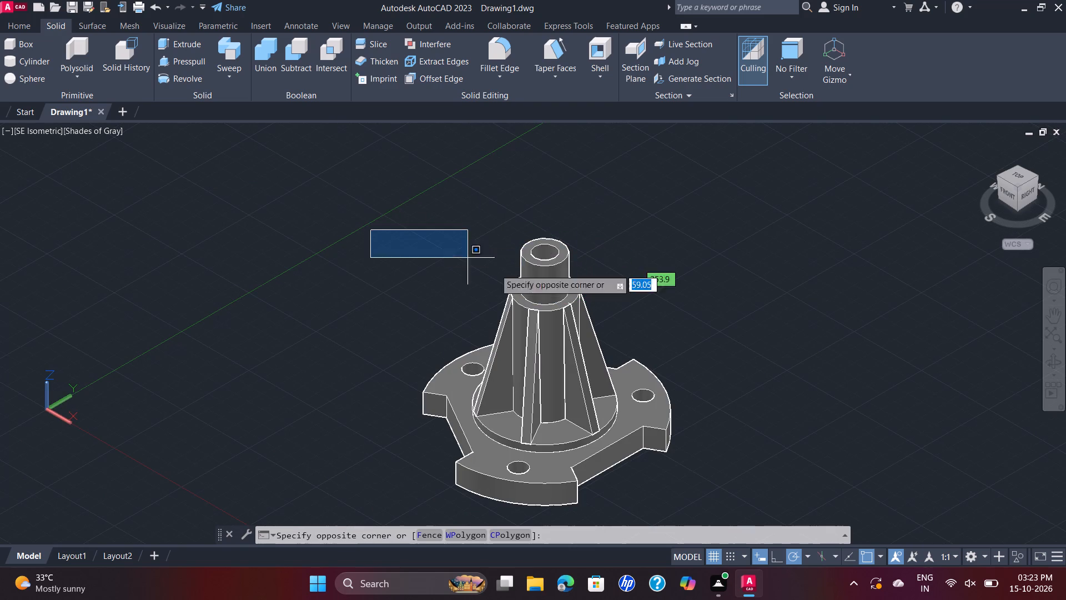
left_click(782, 512)
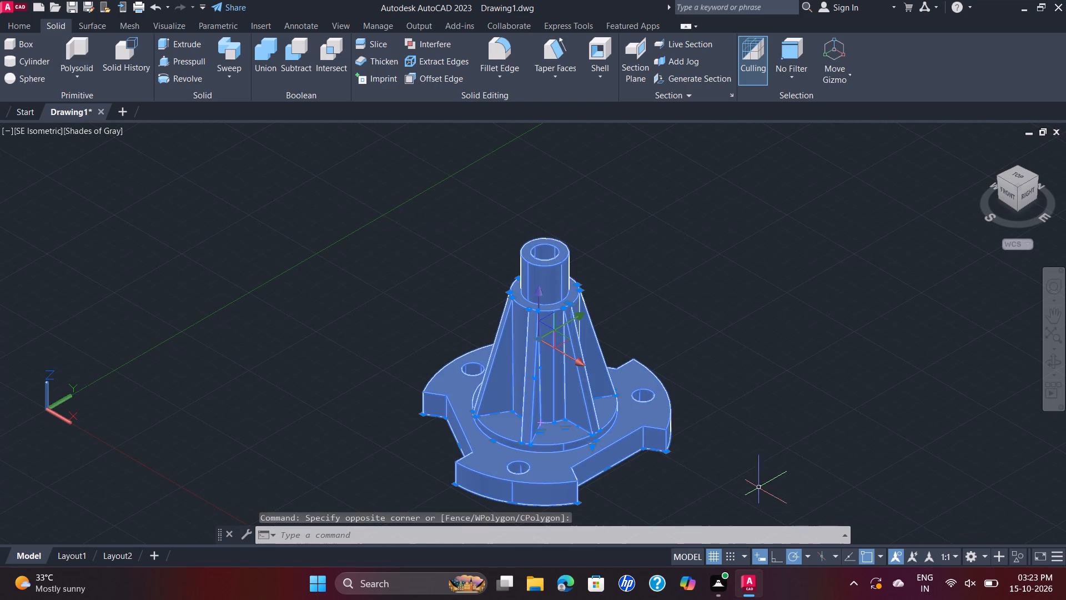
left_click(6, 31)
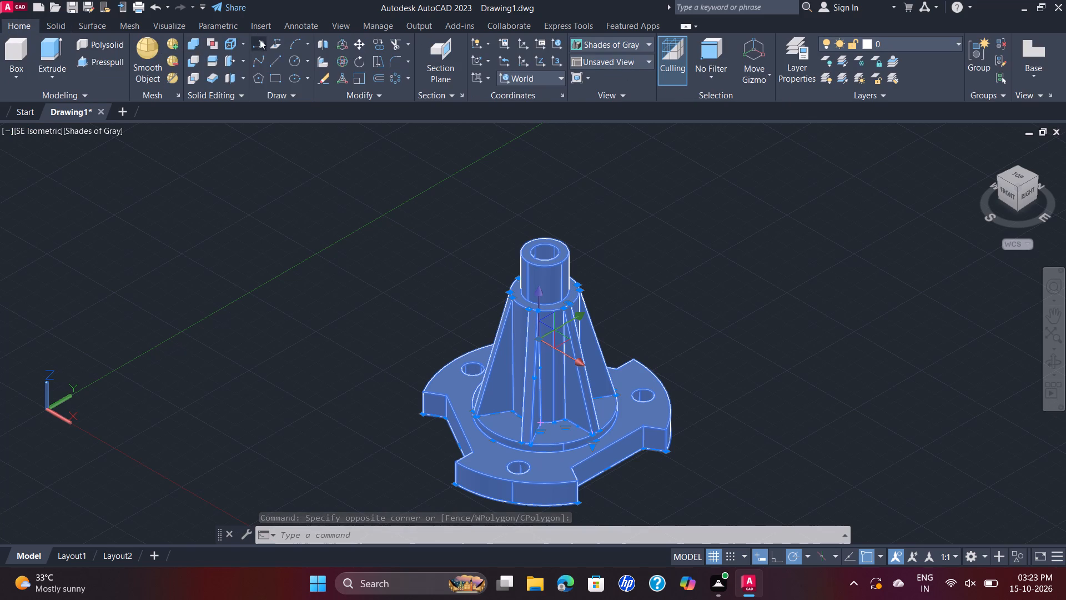
left_click(197, 42)
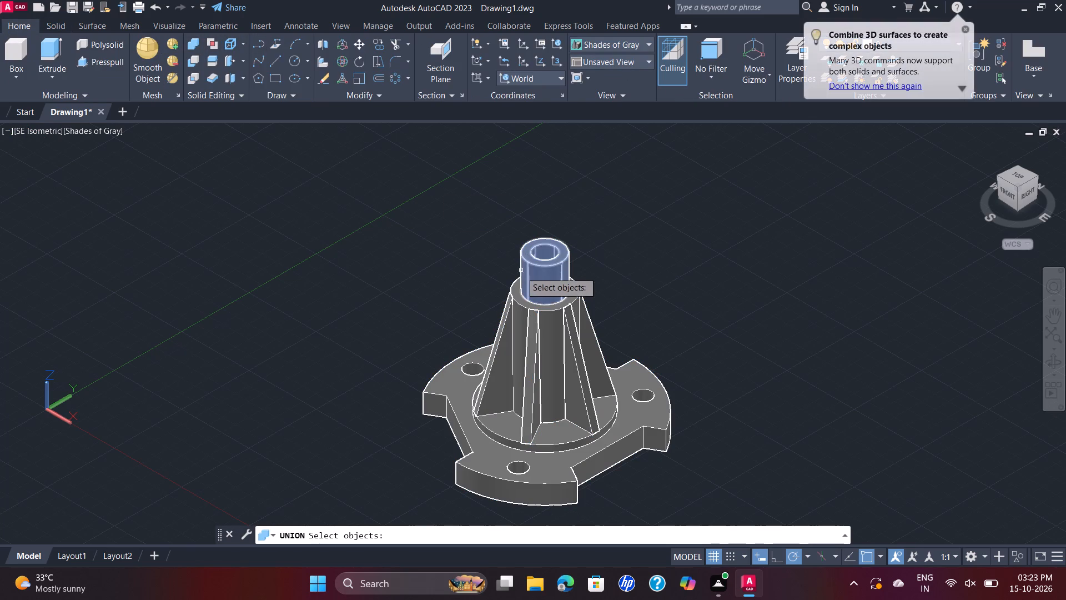
left_click(399, 200)
left_click(778, 517)
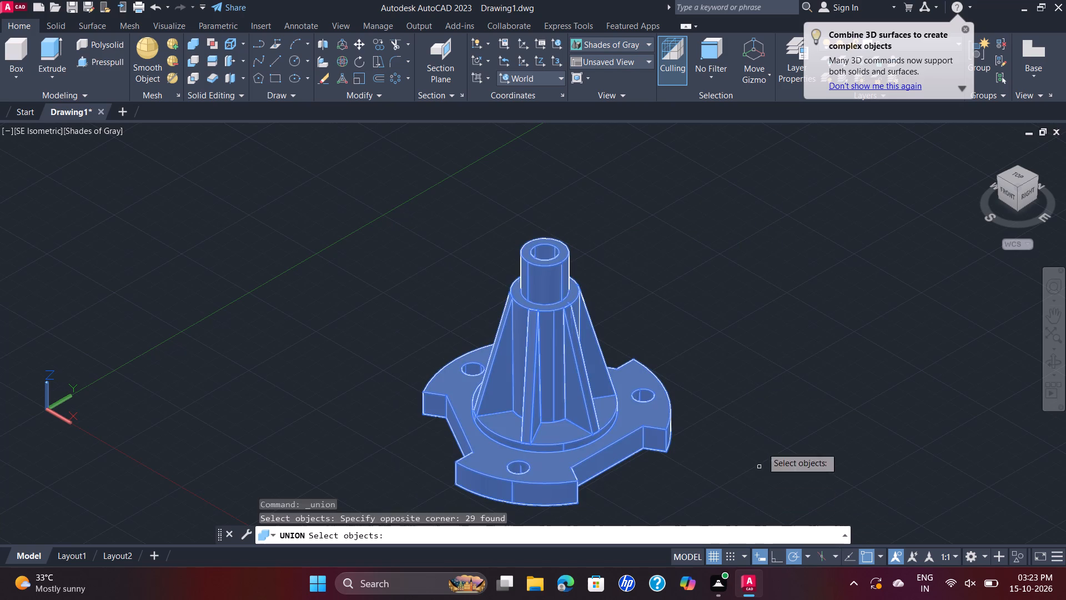
right_click(771, 367)
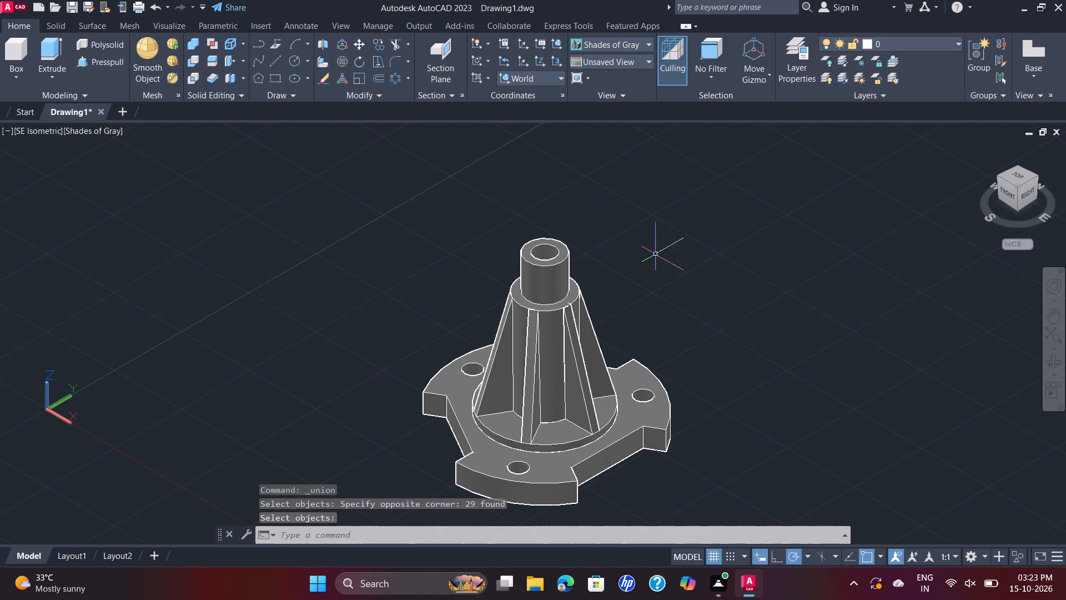
Move the united solid away from its original location, clear of the construction curves at its base.
left_click(556, 360)
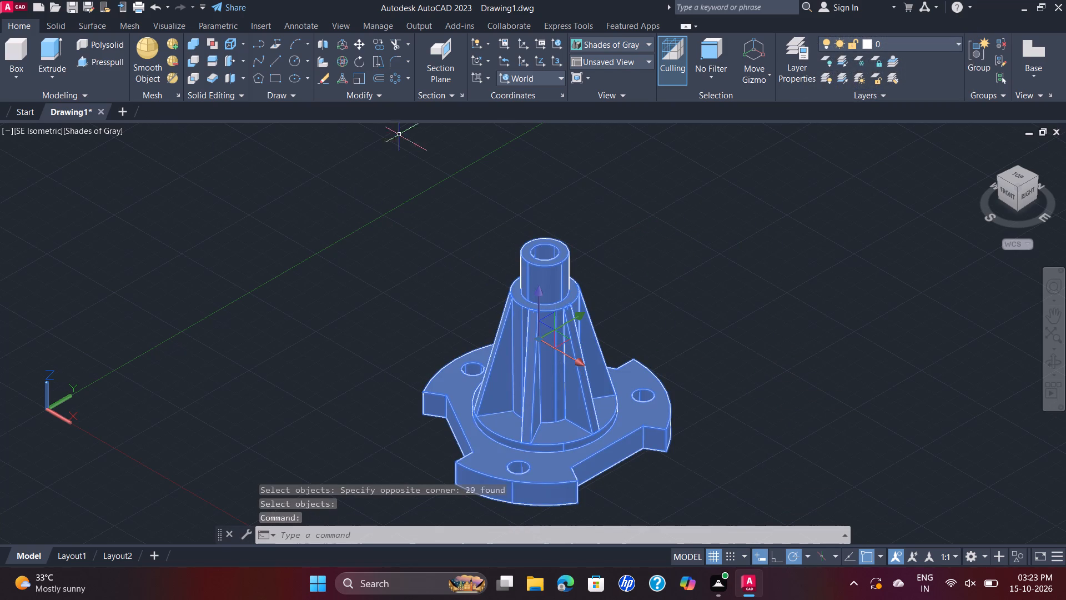
left_click(361, 46)
left_click(571, 349)
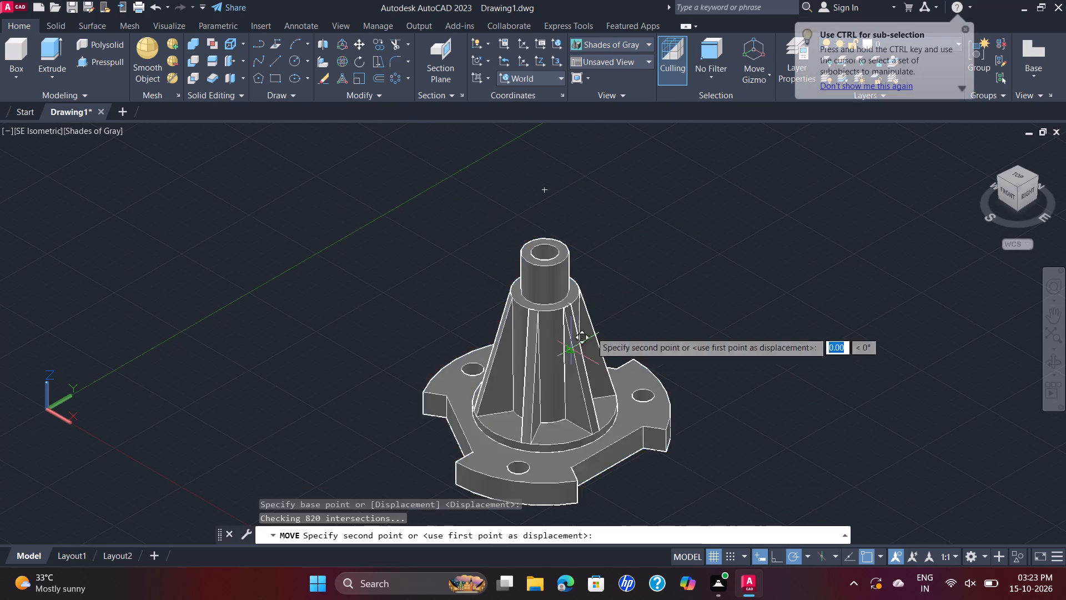
left_click(795, 246)
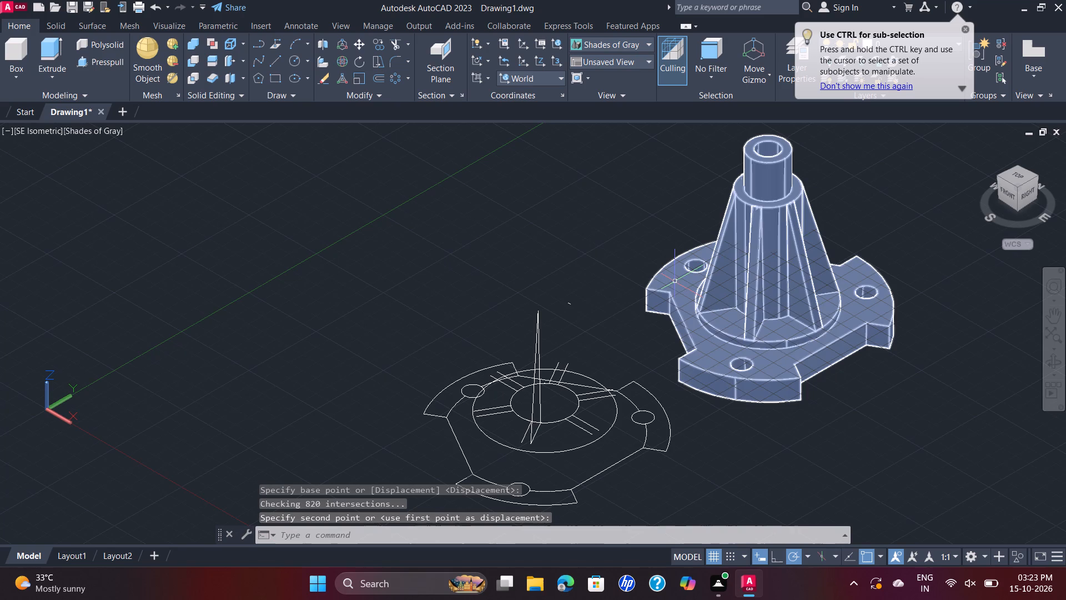
Delete all the leftover 2D construction curves at the part's original location.
left_click(356, 291)
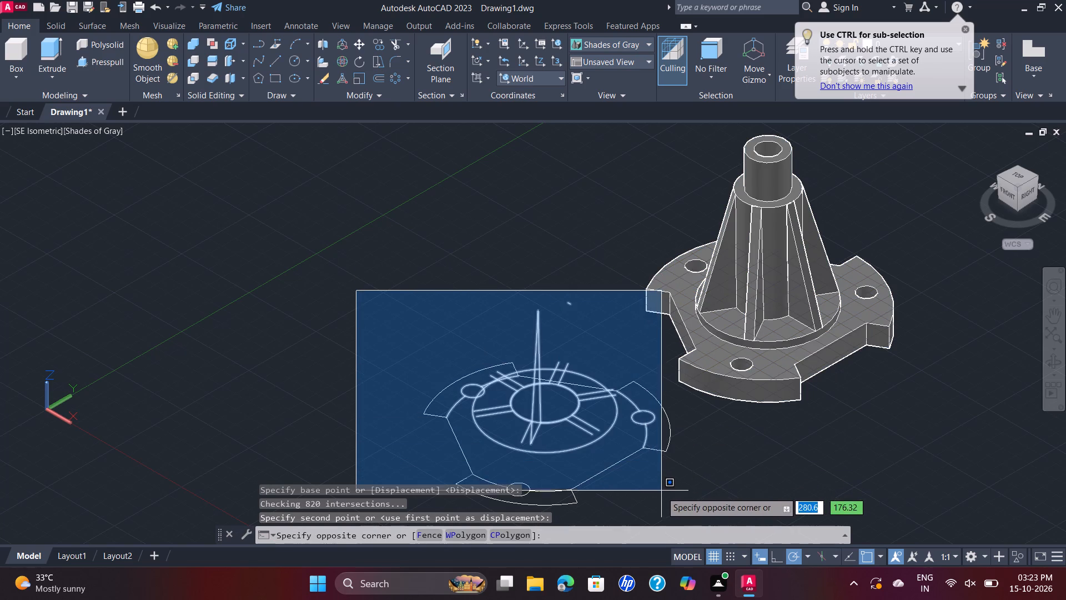
middle_click_drag(650, 489, 644, 422)
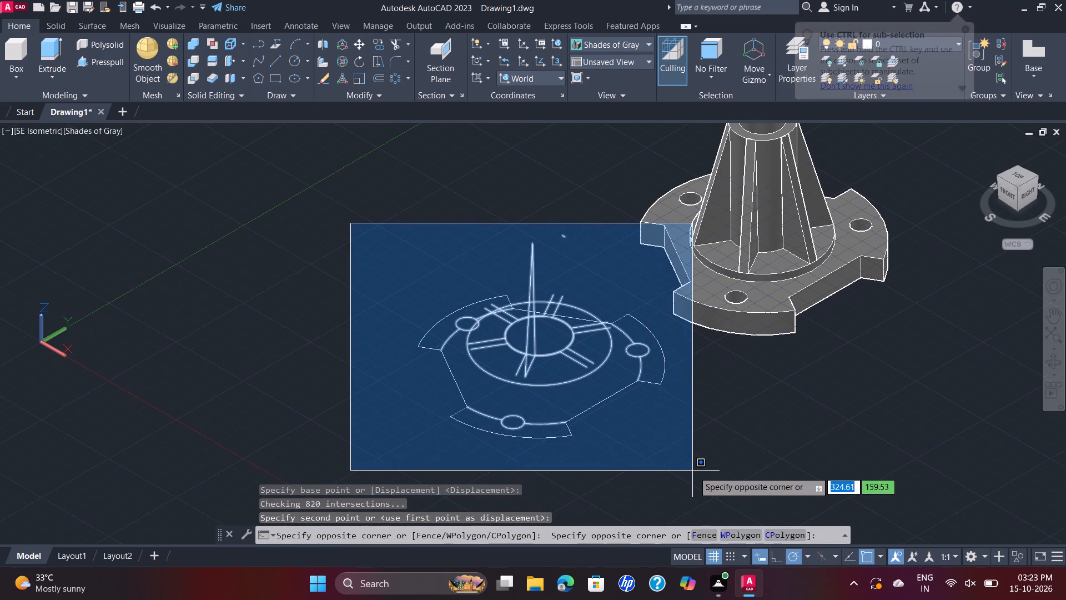
left_click(683, 467)
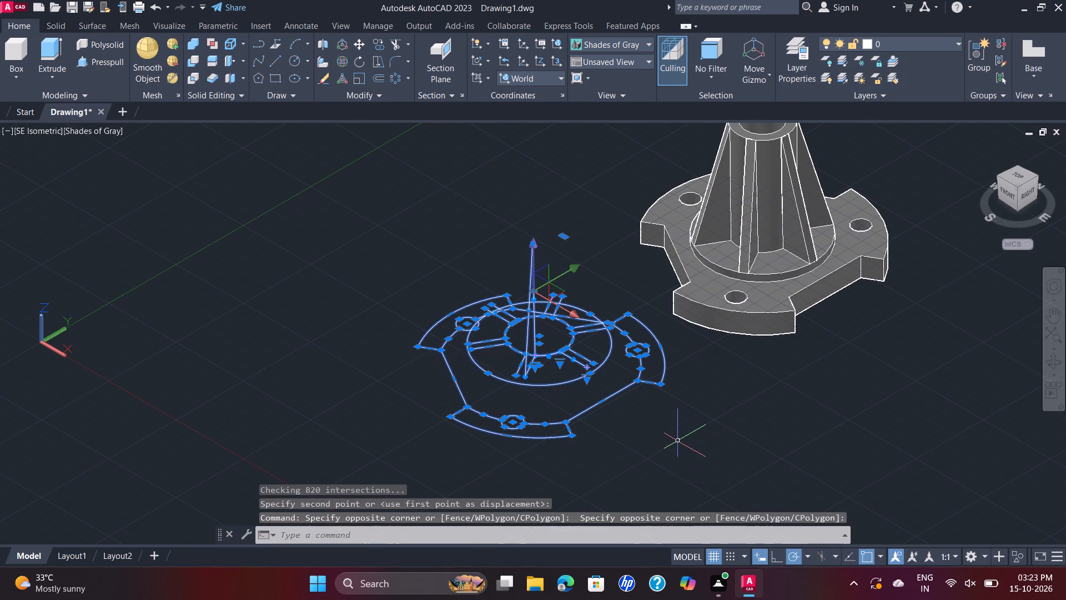
key("Delete")
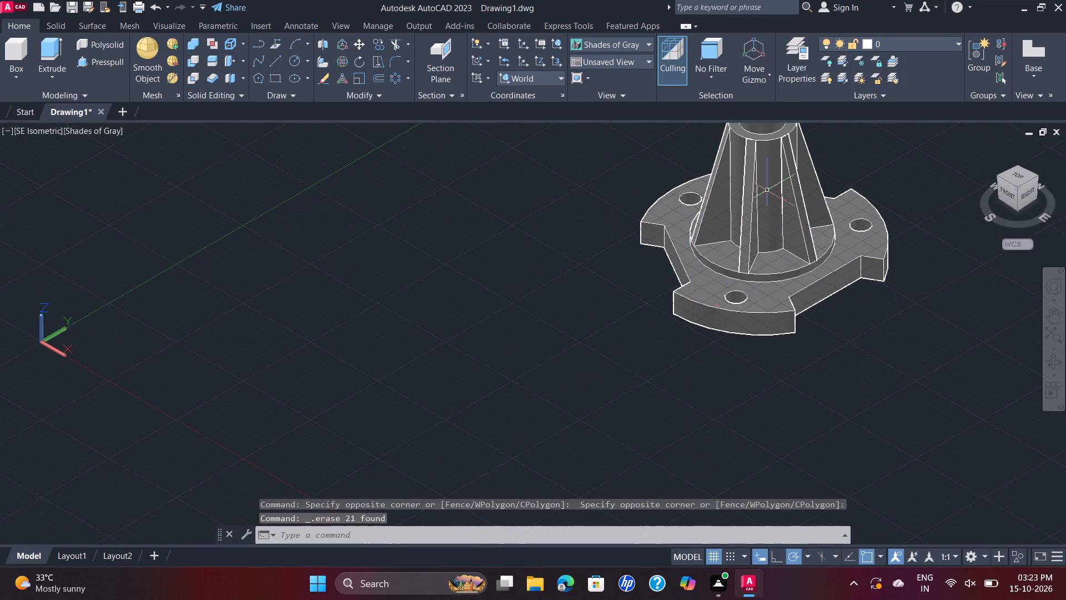
Examine the united solid up close and as a whole.
middle_click_drag(821, 192, 632, 378)
scroll(629, 373, "up", 2)
scroll(638, 342, "down", 1)
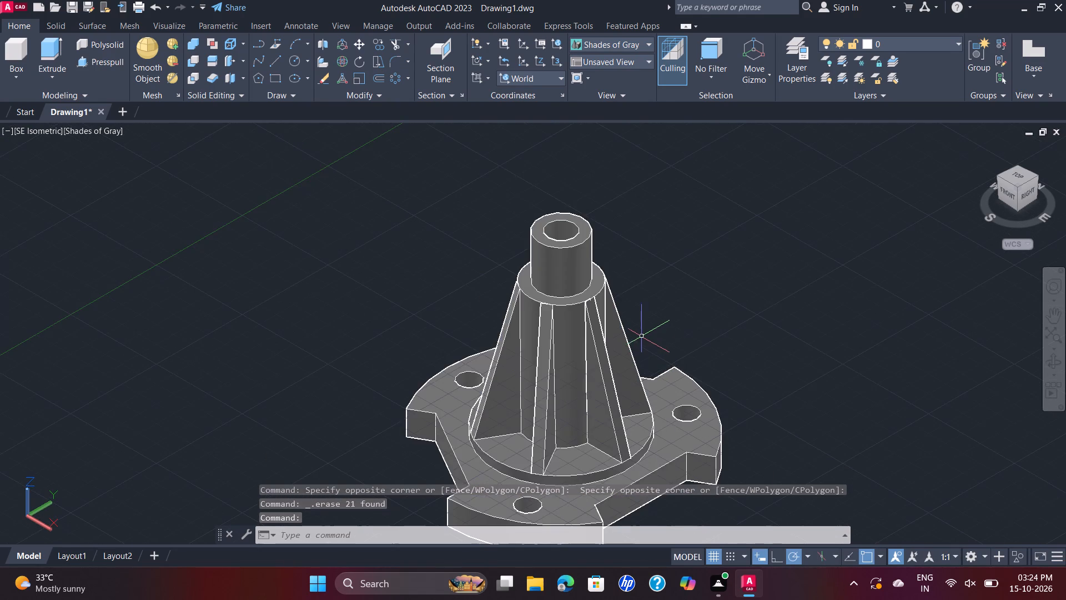
scroll(657, 344, "down", 2)
scroll(658, 344, "up", 2)
middle_click_drag(658, 344, 669, 302)
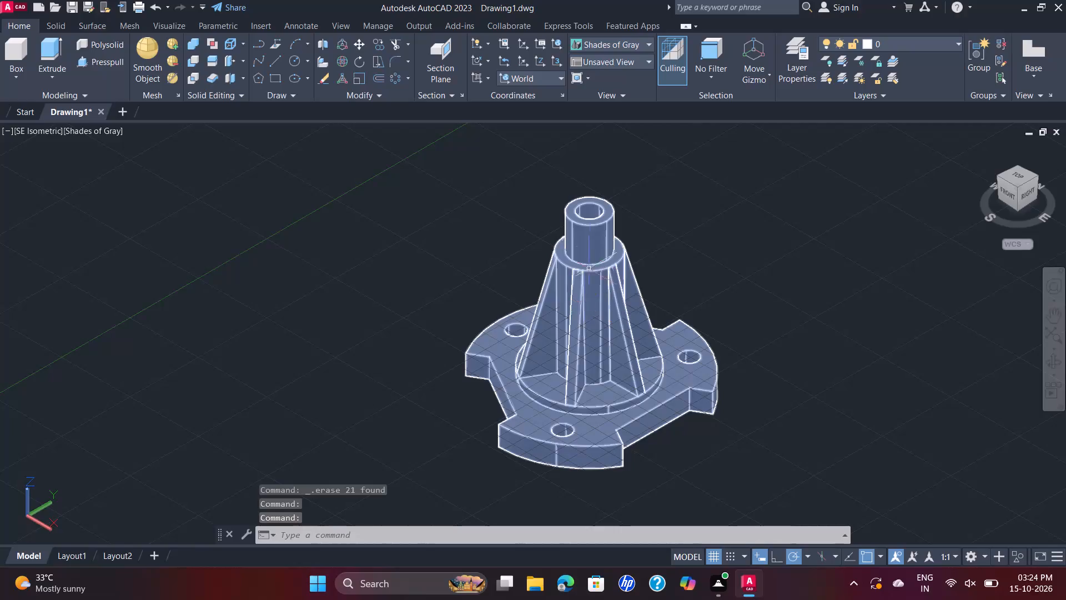
scroll(454, 149, "up", 1)
scroll(545, 183, "down", 1)
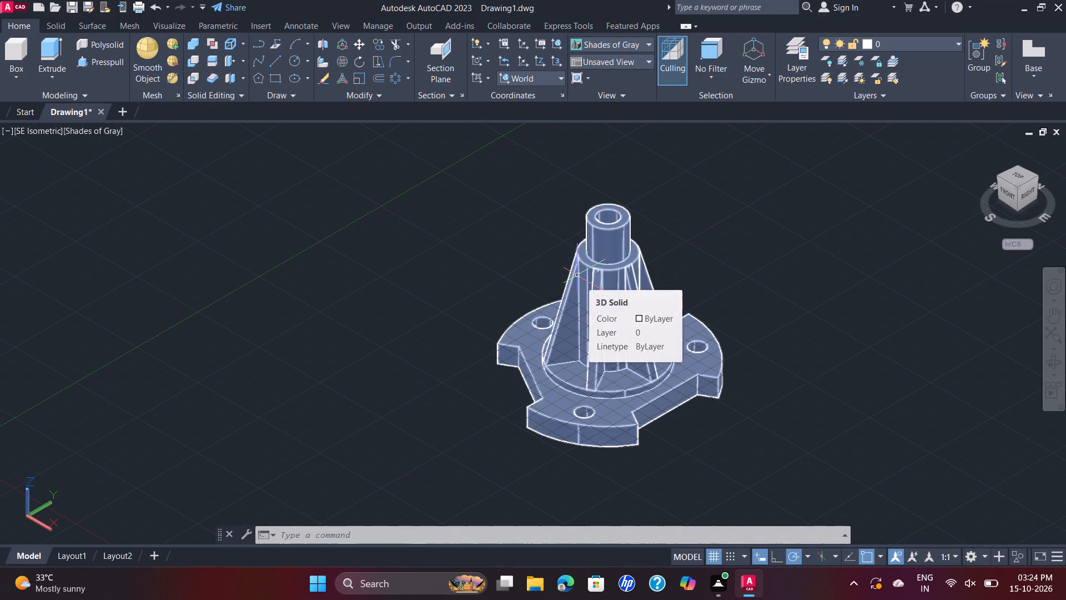
Save the drawing in the Documents folder as D 27 RA in AutoCAD 2018 Drawing format.
key("ctrl+s")
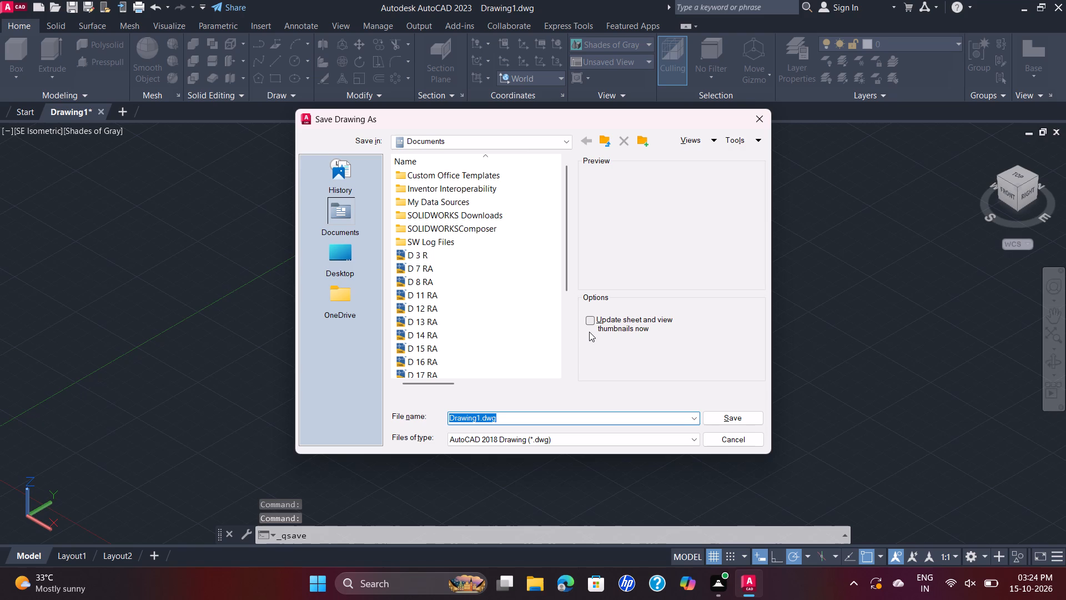
key("d")
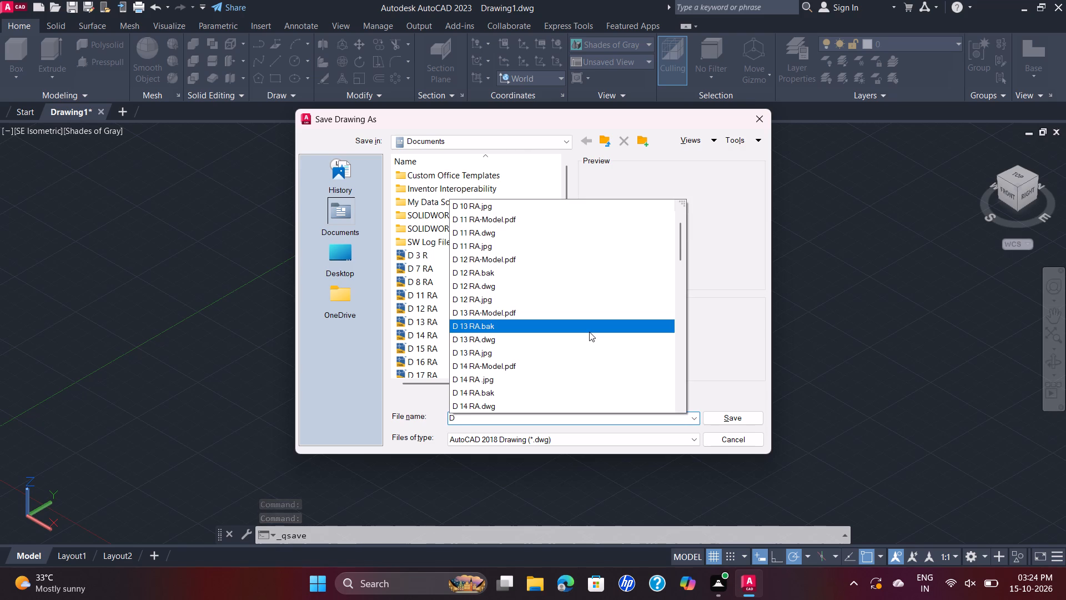
key("space")
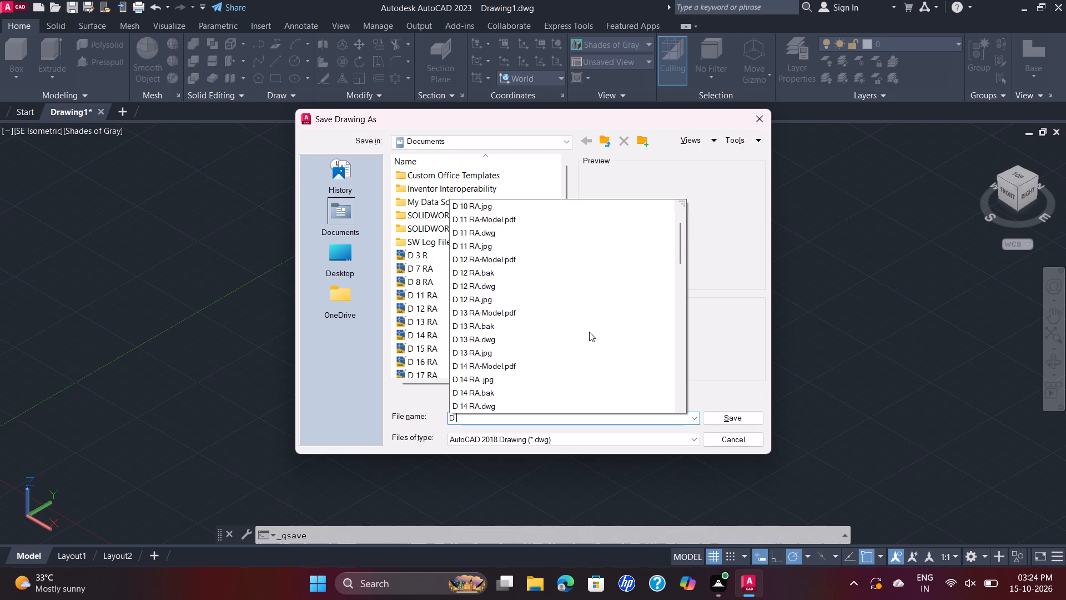
key("2")
key("7")
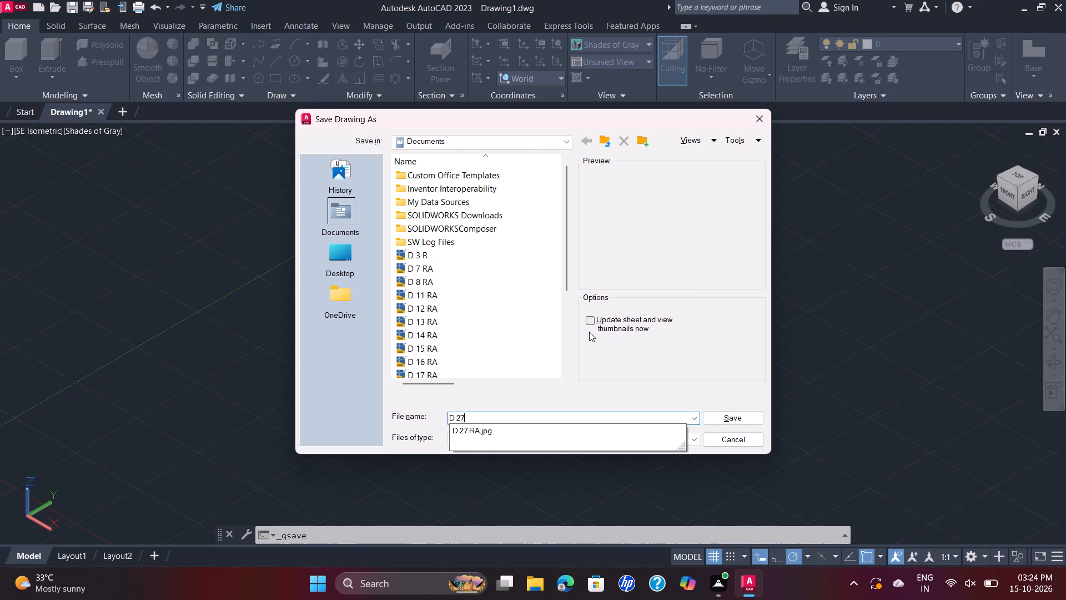
key("space")
type("RA")
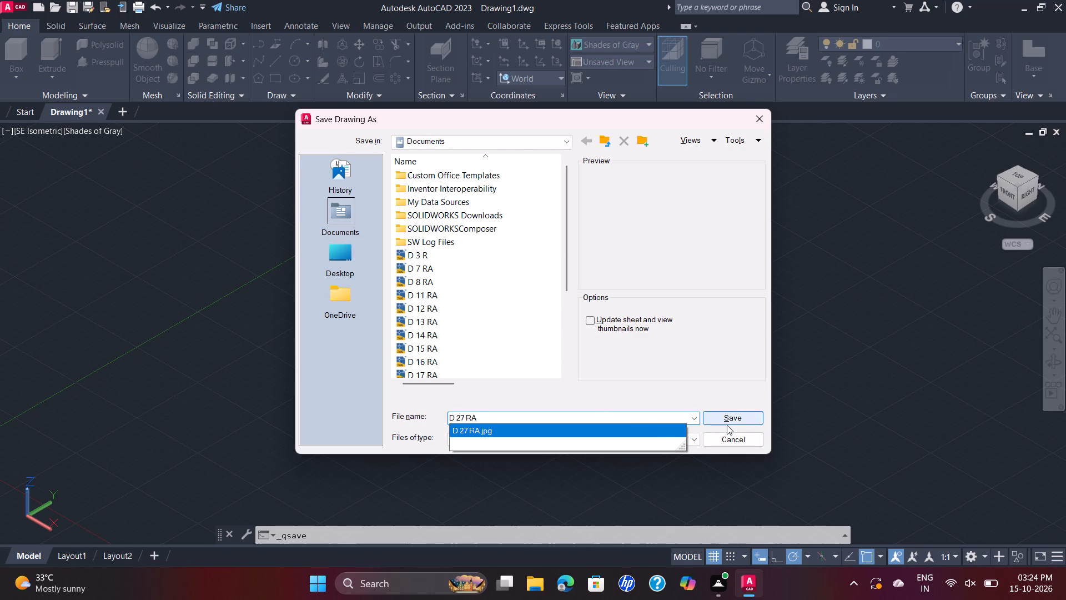
left_click(739, 410)
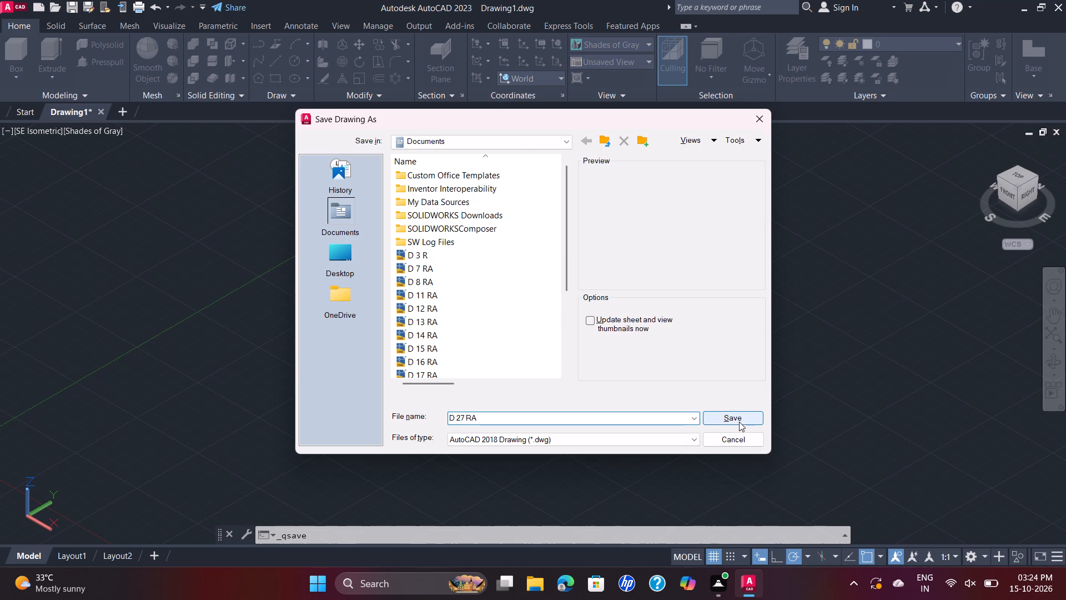
Complete saving the drawing as D 27 RA in the Documents folder.
left_click(739, 422)
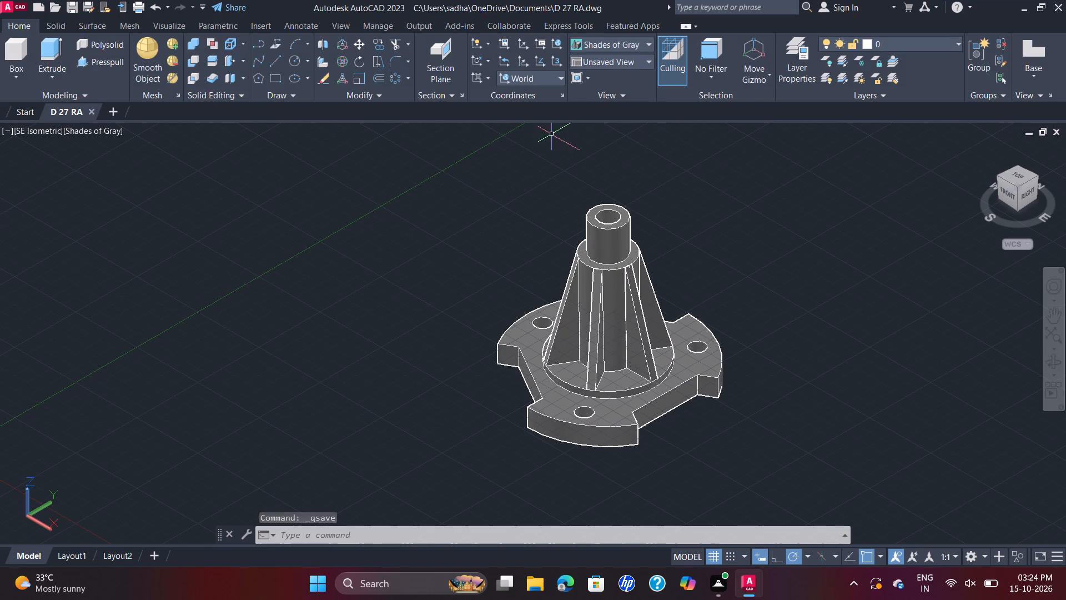
Set up a plot of the model with the DWG To PDF.pc3 plotter in landscape orientation.
type("PLO")
key("t")
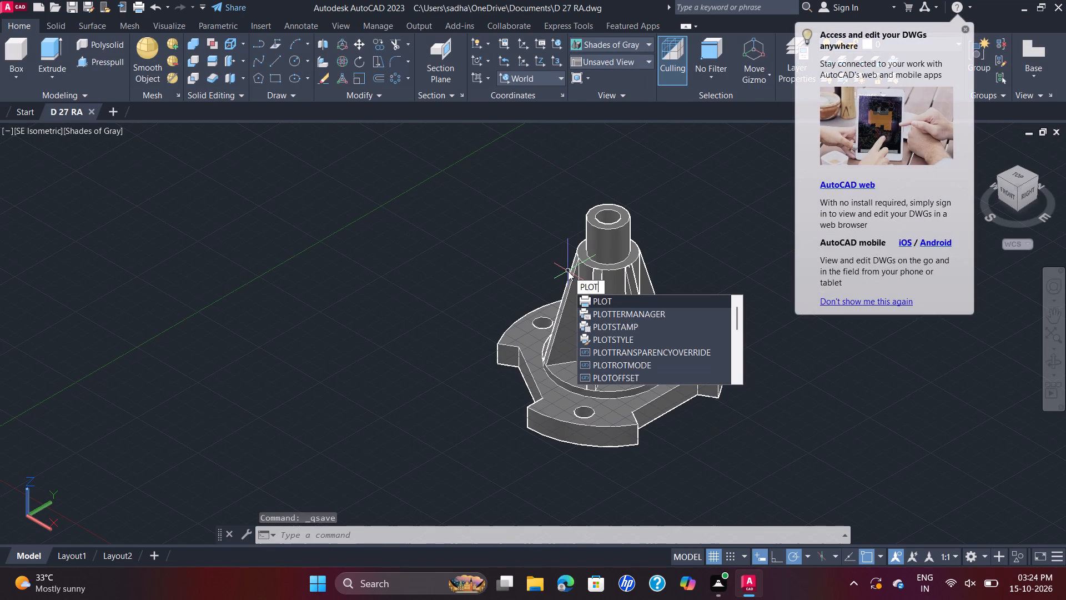
key("Return")
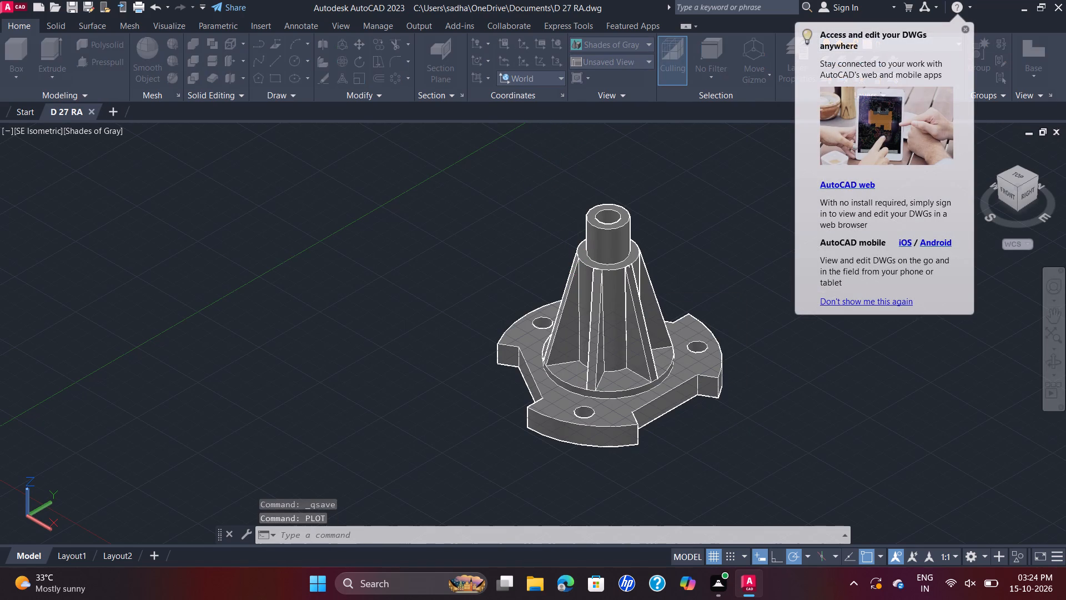
left_click(530, 185)
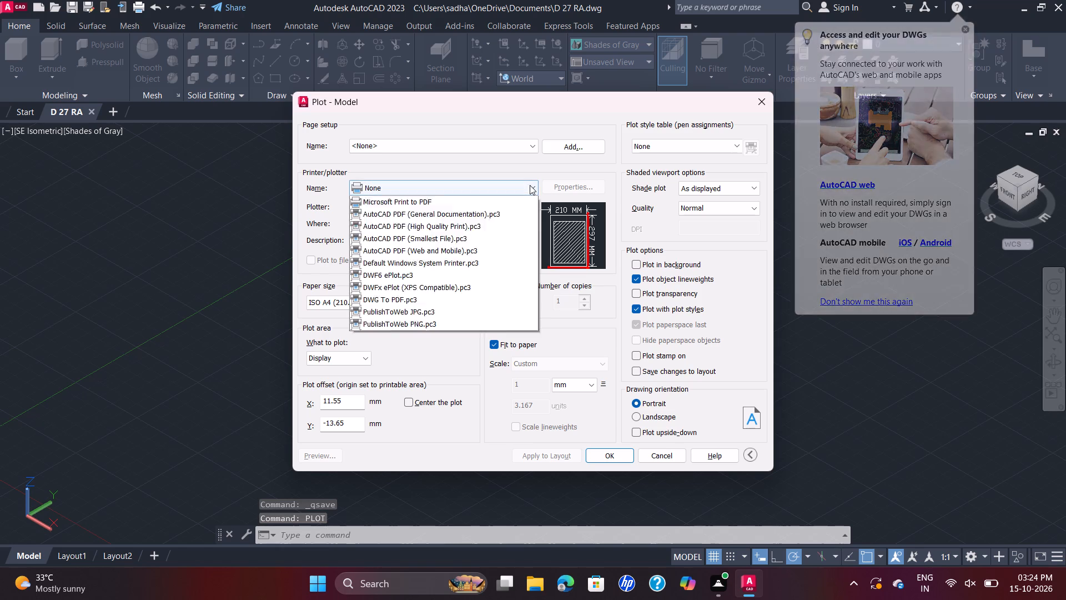
left_click(463, 320)
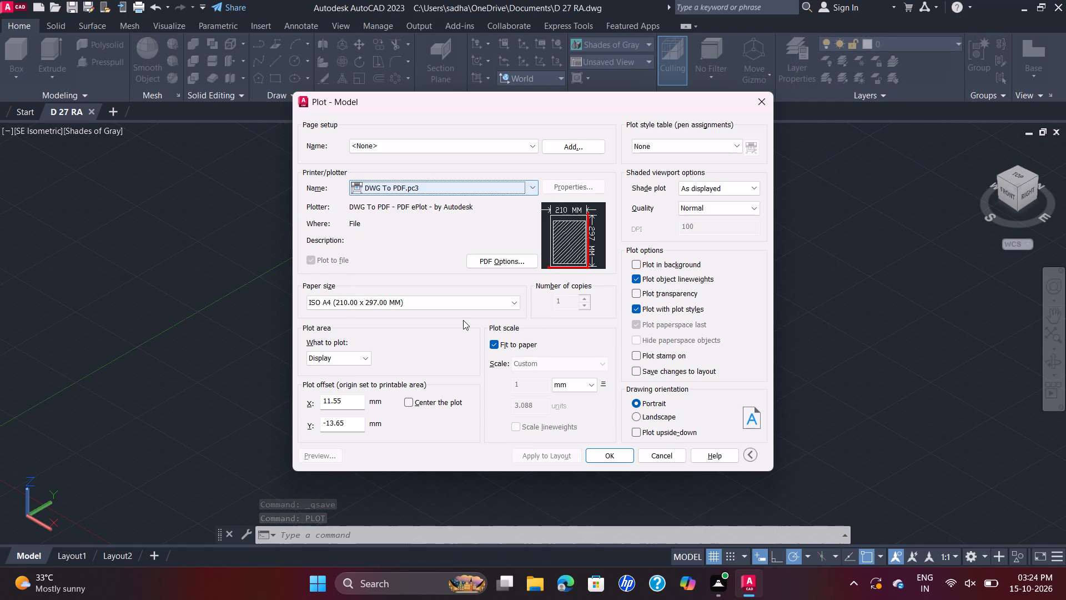
left_click(636, 414)
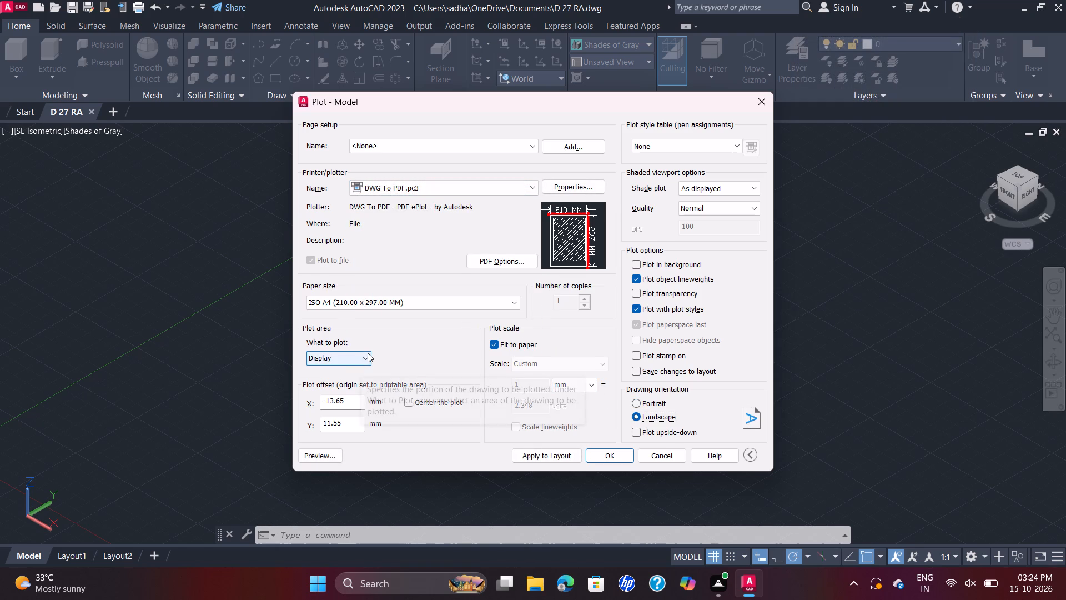
Set the plot area to a window enclosing the whole flanged solid with some margin around it.
left_click(369, 353)
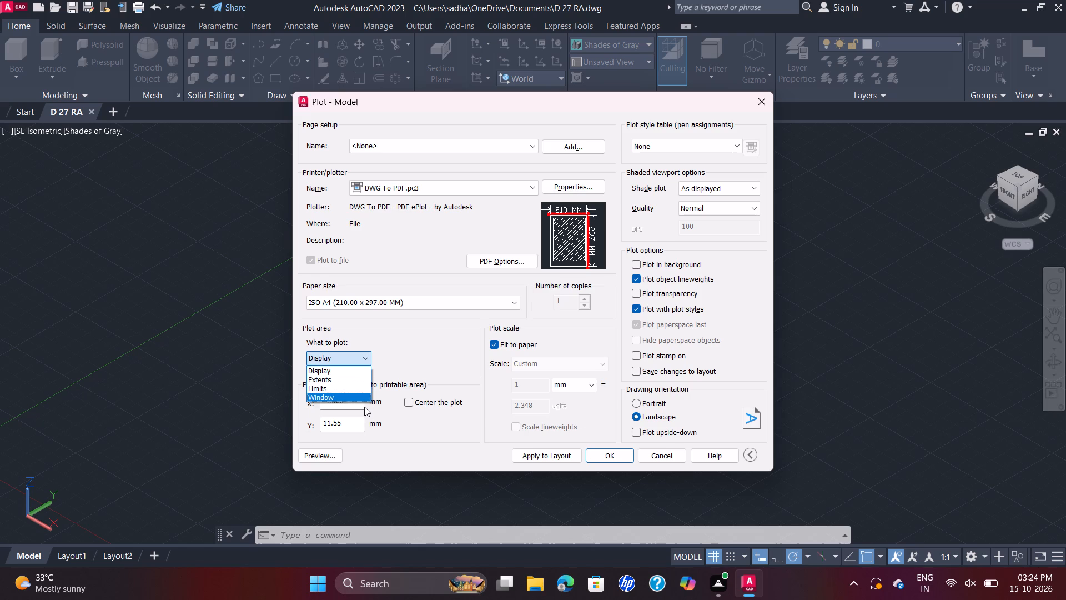
left_click(367, 399)
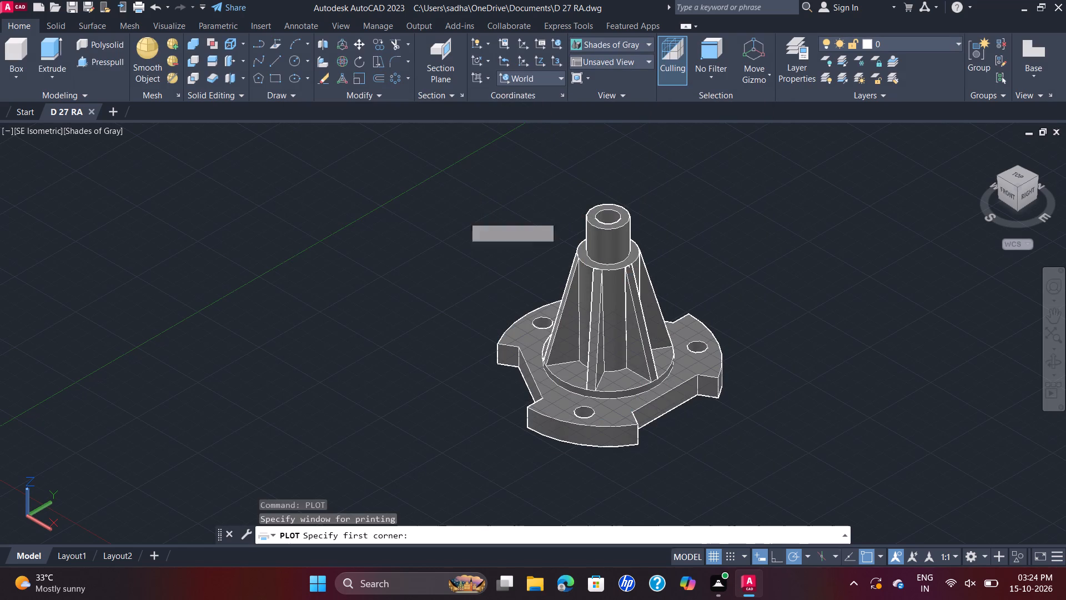
left_click(441, 151)
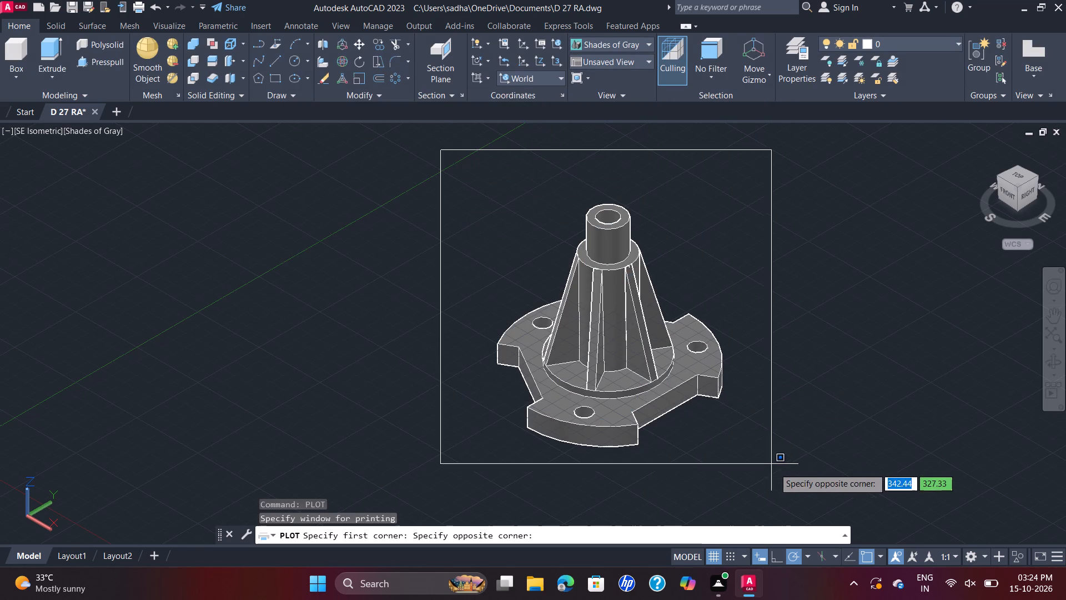
left_click(780, 469)
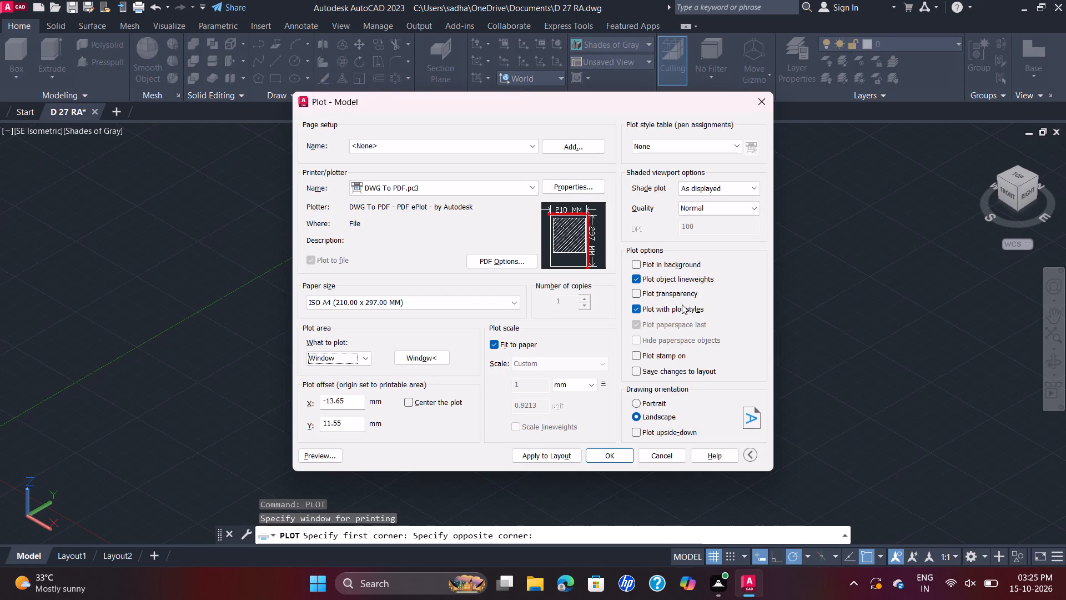
Plot the model to a PDF file named D 27 RA-Model.pdf in the Documents folder.
left_click(617, 453)
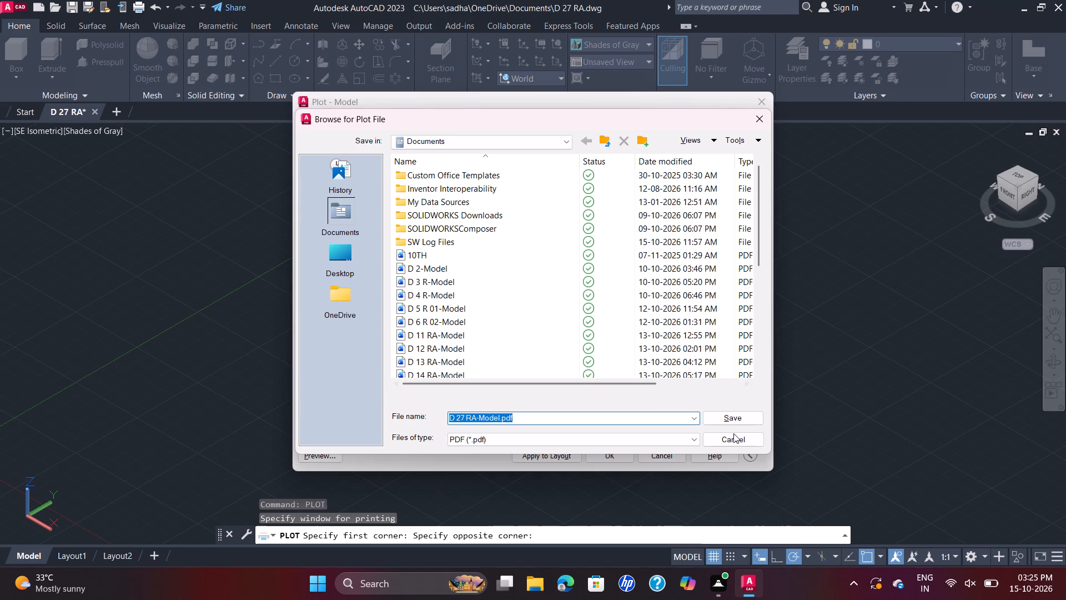
left_click(724, 426)
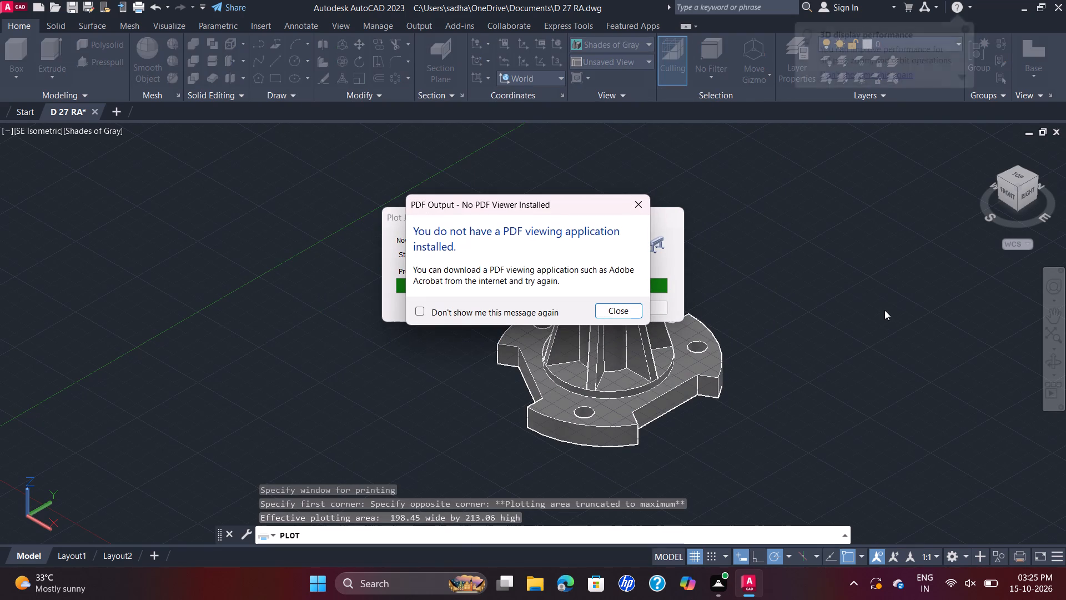
left_click(622, 315)
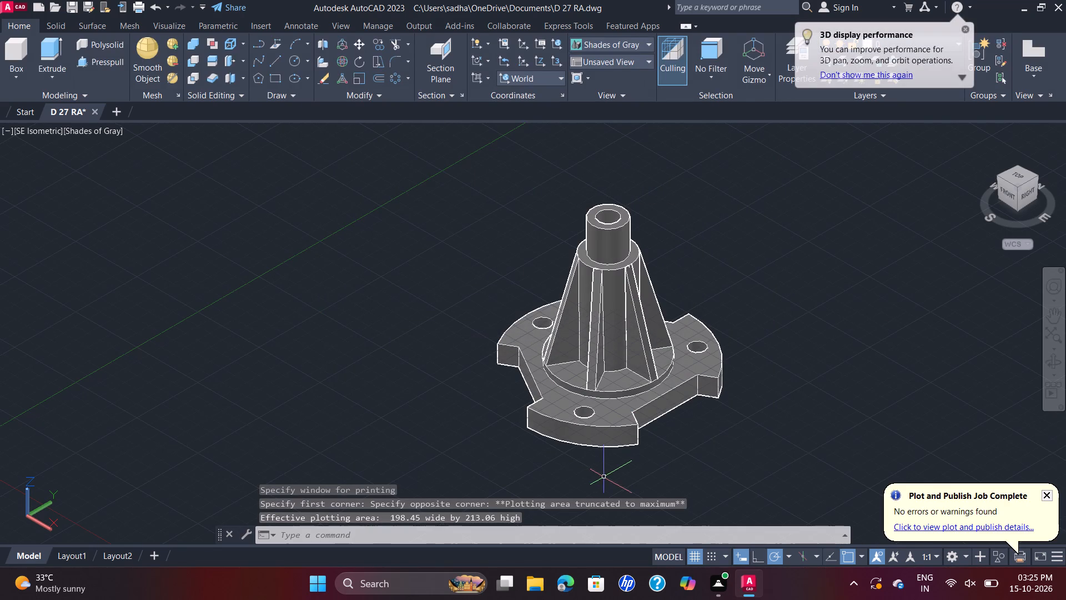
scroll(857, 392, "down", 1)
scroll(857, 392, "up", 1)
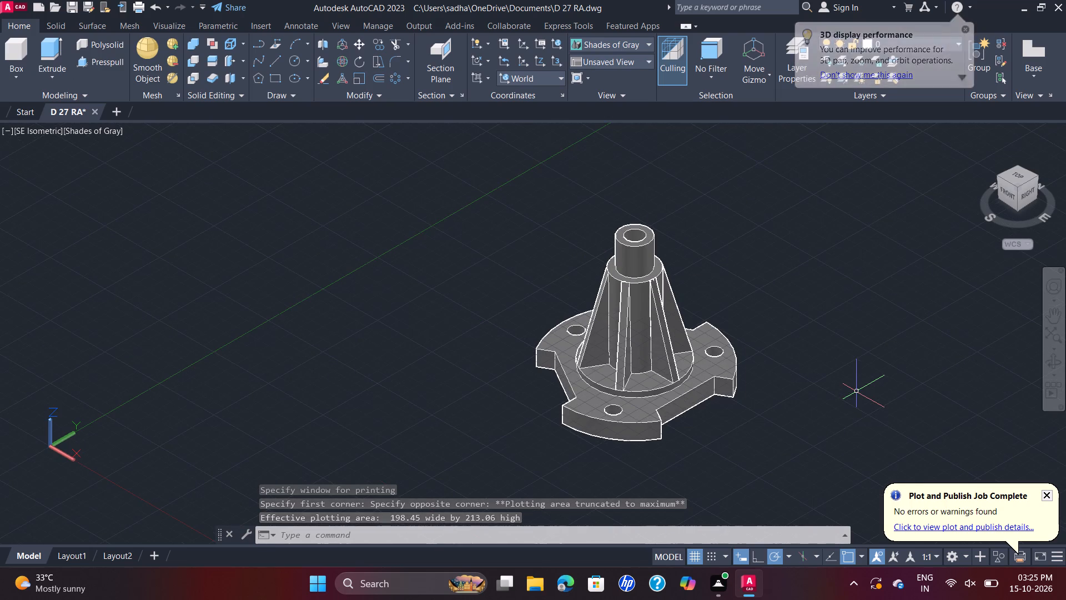